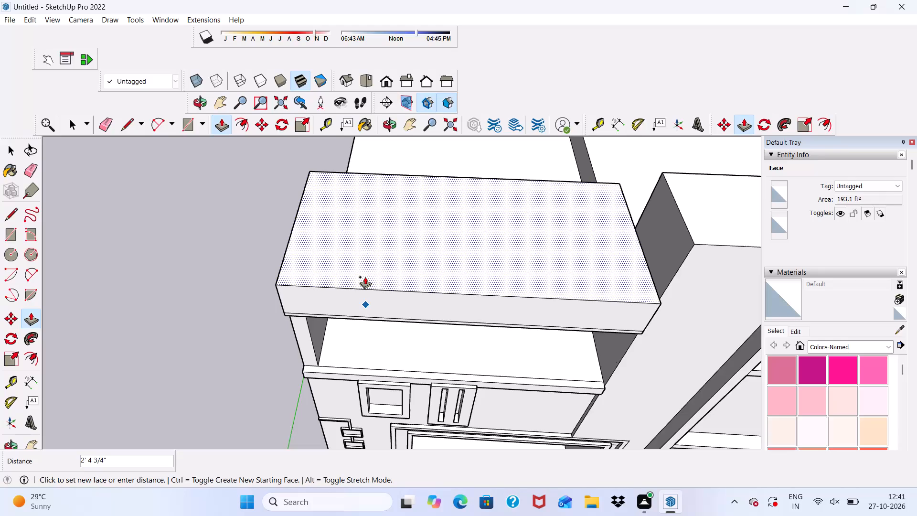
# Push/Pull the canopy slab's top face up 9" with a new starting face.
pyautogui.press('9')
pyautogui.hotkey('shift', '"')
pyautogui.press('Return')
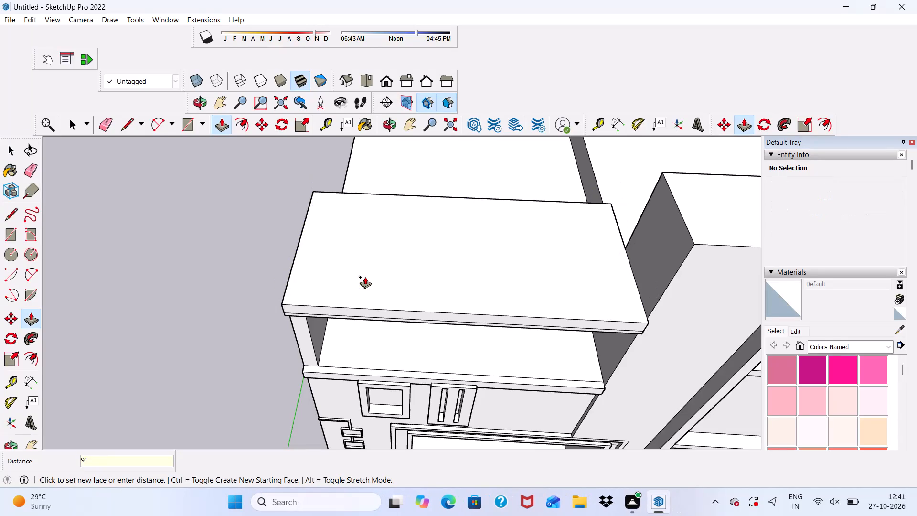
# Draw a narrow rectangle about 6' 3" by 10" on the canopy slab's top, near the end above the upright wall.
pyautogui.scroll(-1, 363, 293)
pyautogui.moveTo(364, 307); pyautogui.dragTo(366, 192, button='middle')
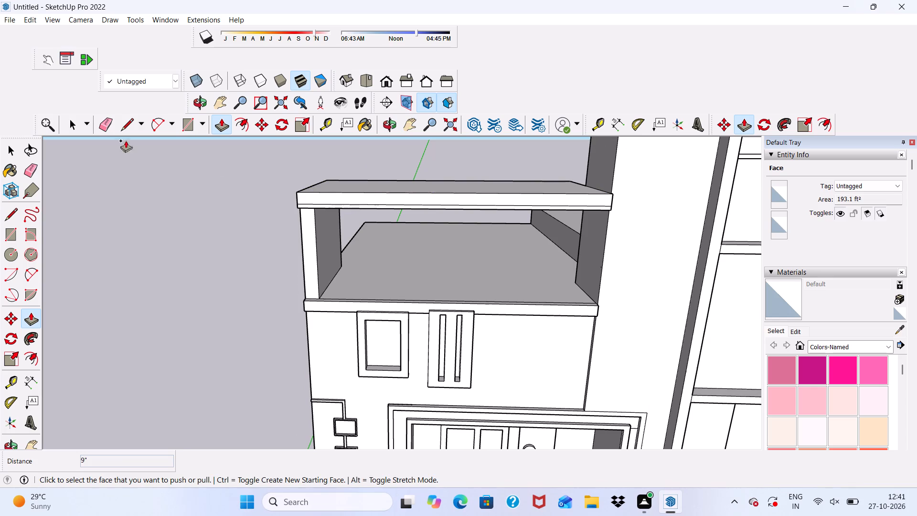
pyautogui.click(194, 122)
pyautogui.scroll(4, 330, 175)
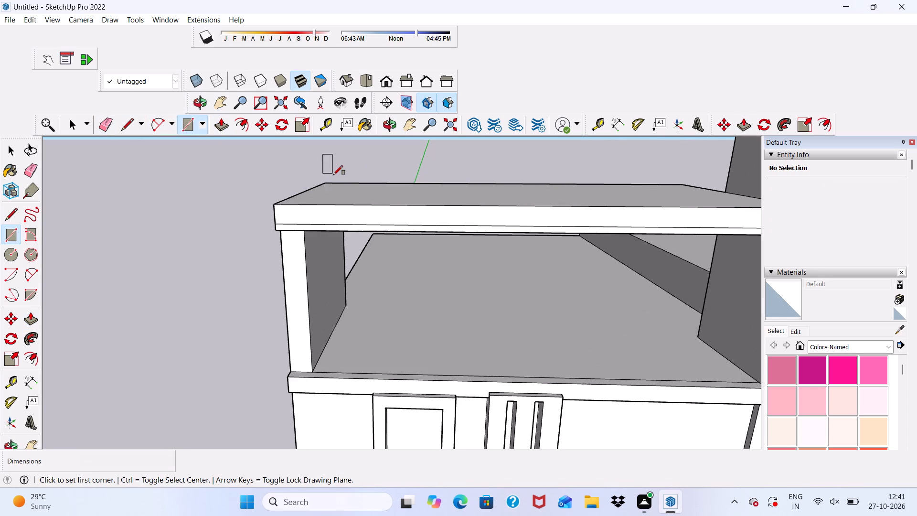
pyautogui.moveTo(348, 201); pyautogui.dragTo(372, 276, button='middle')
pyautogui.scroll(3, 288, 181)
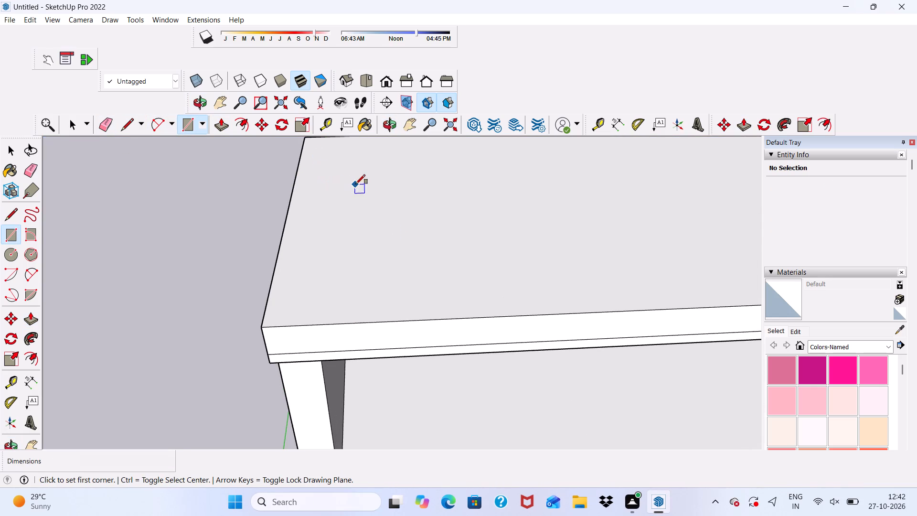
pyautogui.click(353, 168)
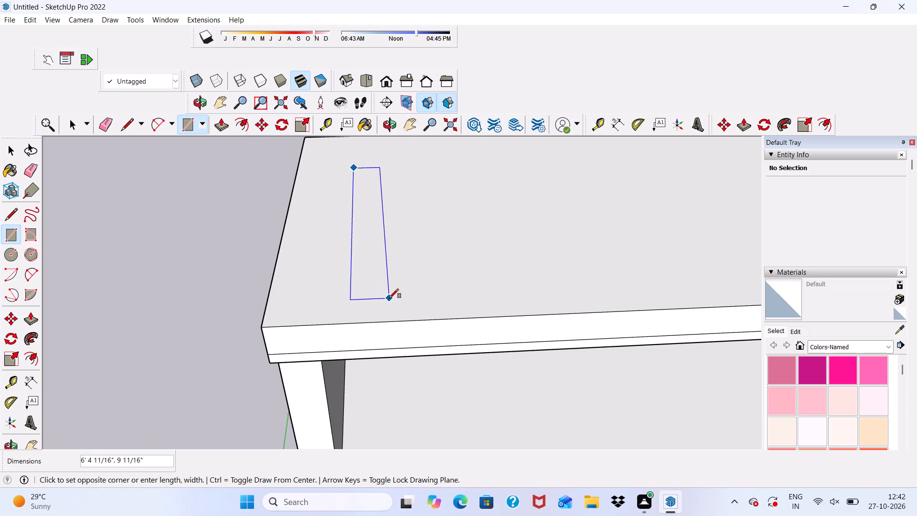
pyautogui.click(389, 293)
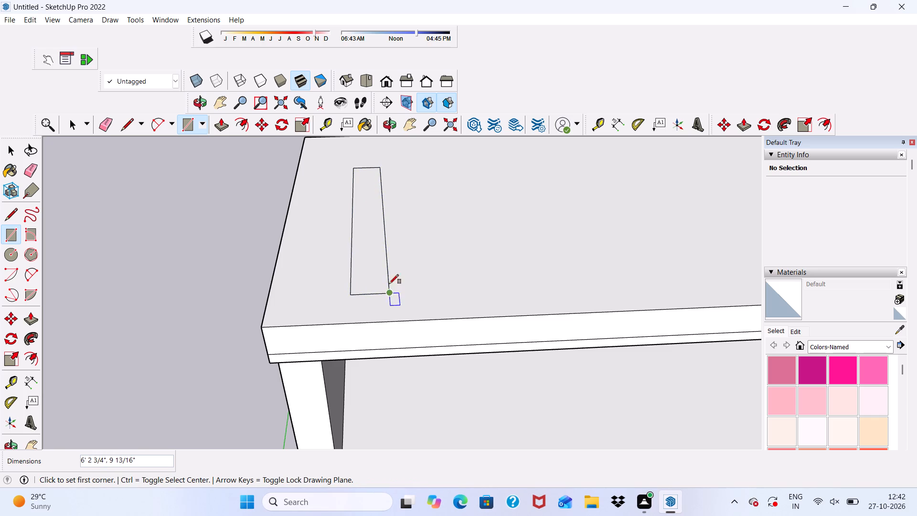
# Erase the lower layer's rear and tower-side edges along the canopy slab's underside, including the short leftover edge at their corner.
pyautogui.scroll(-4, 376, 245)
pyautogui.moveTo(375, 245); pyautogui.dragTo(368, 193, button='middle')
pyautogui.press('space')
pyautogui.moveTo(366, 192); pyautogui.dragTo(365, 79, button='middle')
pyautogui.press('space')
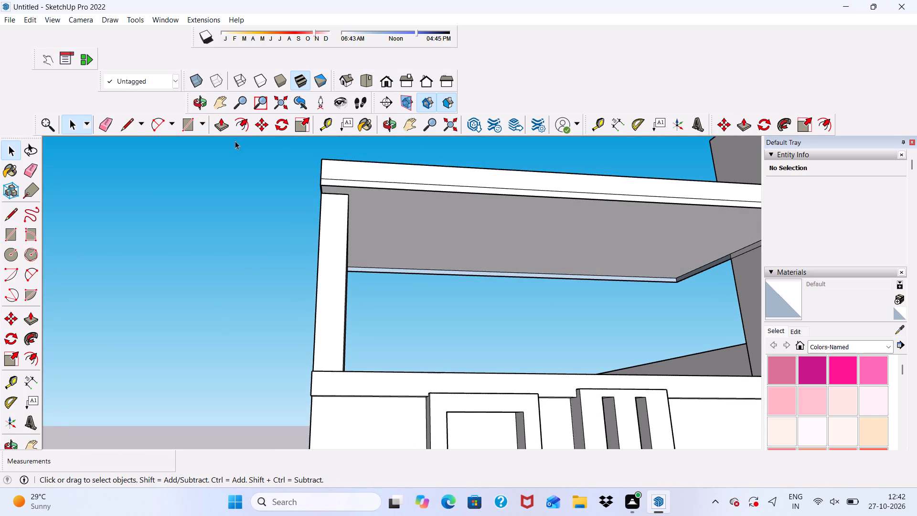
pyautogui.click(104, 115)
pyautogui.scroll(1, 444, 335)
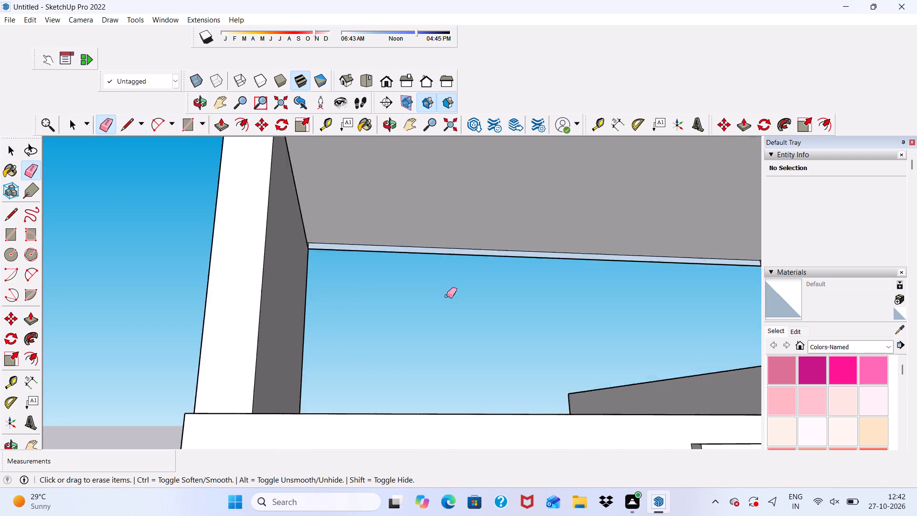
pyautogui.scroll(4, 447, 296)
pyautogui.moveTo(324, 228); pyautogui.dragTo(320, 232)
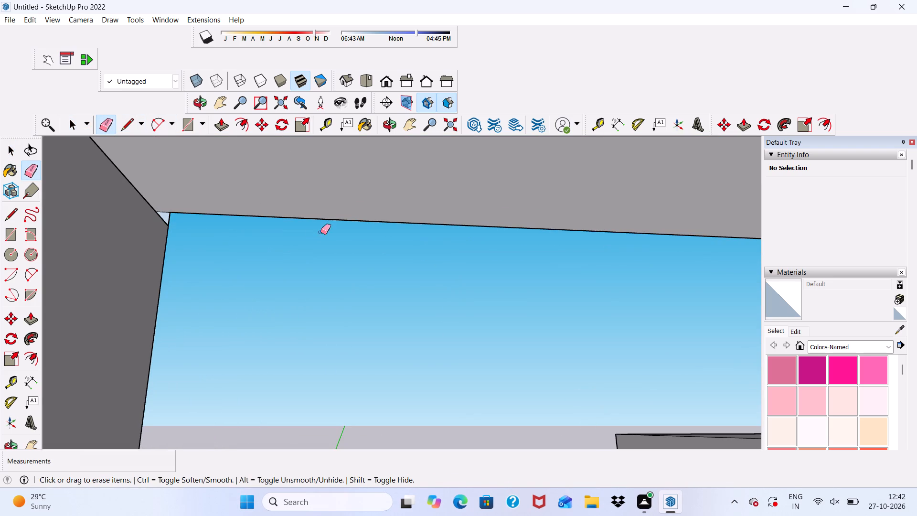
pyautogui.scroll(6, 128, 214)
pyautogui.moveTo(165, 206); pyautogui.dragTo(137, 280, button='middle')
pyautogui.scroll(-1, 165, 206)
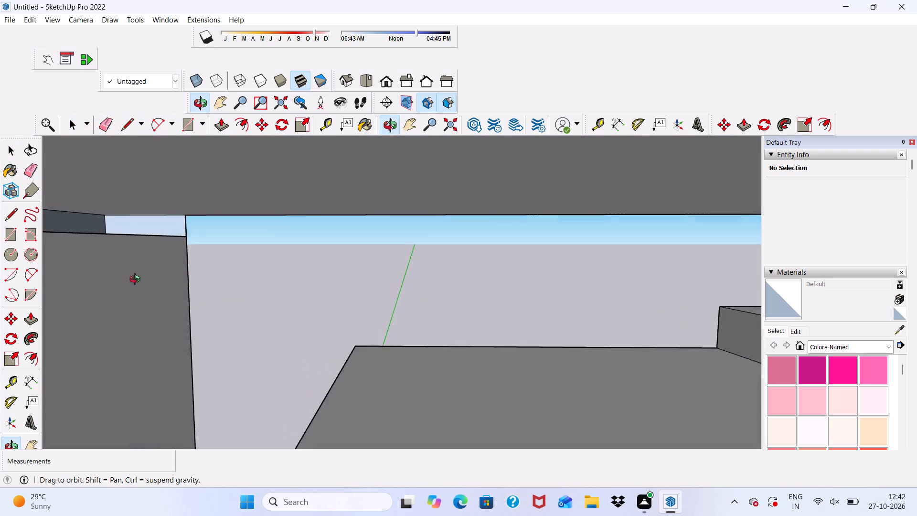
pyautogui.moveTo(137, 280); pyautogui.dragTo(139, 253, button='middle')
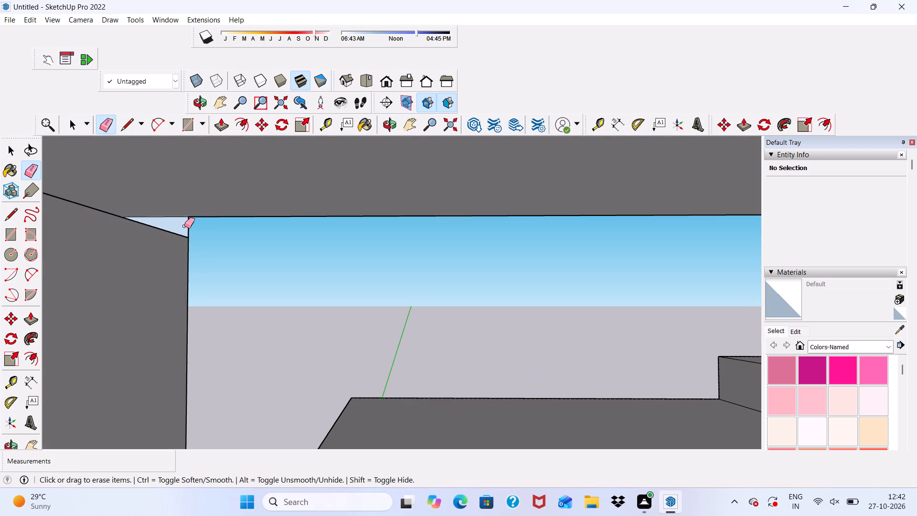
pyautogui.scroll(-13, 159, 224)
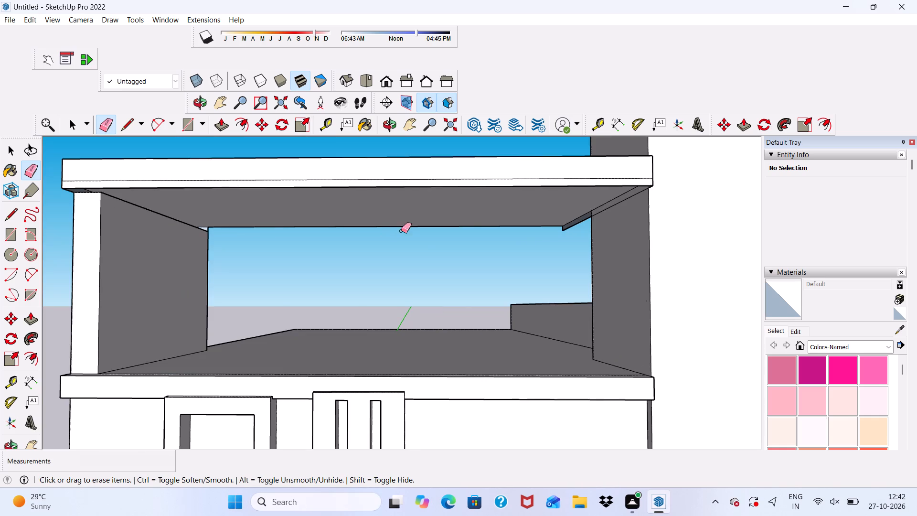
pyautogui.scroll(5, 602, 210)
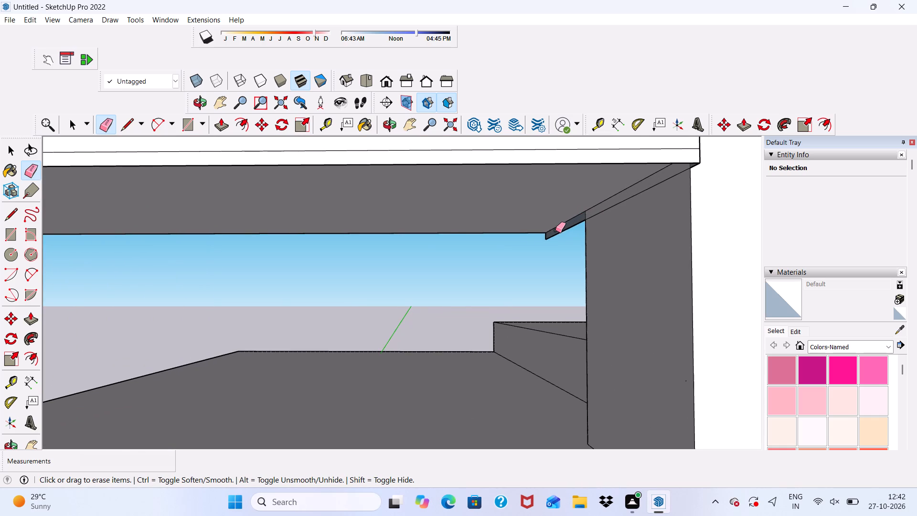
pyautogui.click(550, 235)
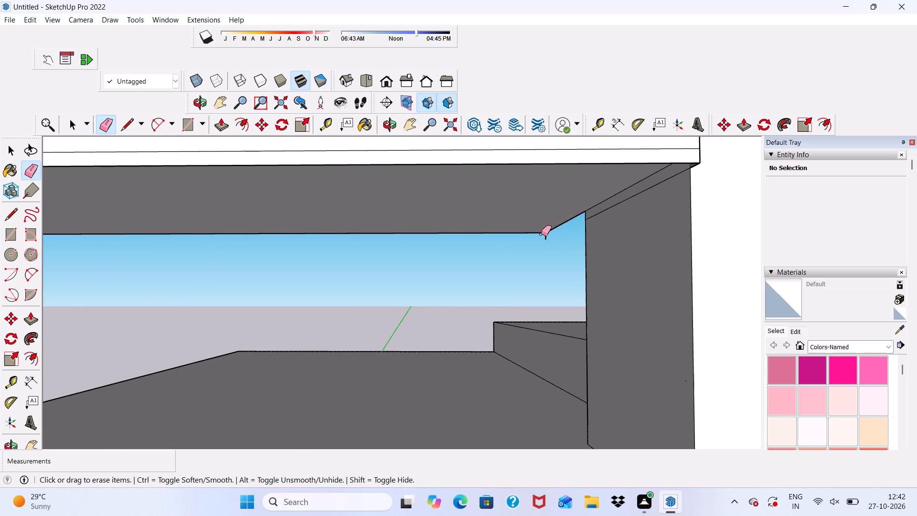
pyautogui.scroll(3, 541, 231)
pyautogui.scroll(-2, 541, 227)
pyautogui.scroll(1, 541, 230)
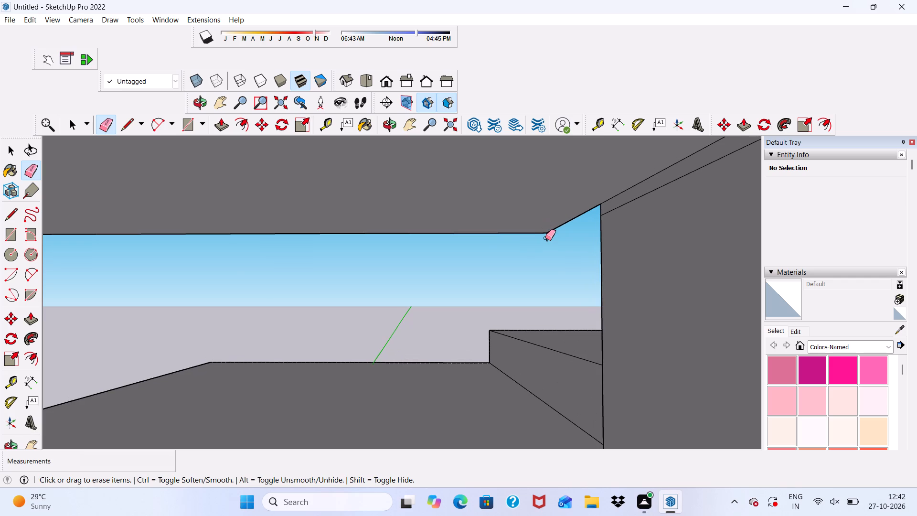
pyautogui.click(545, 238)
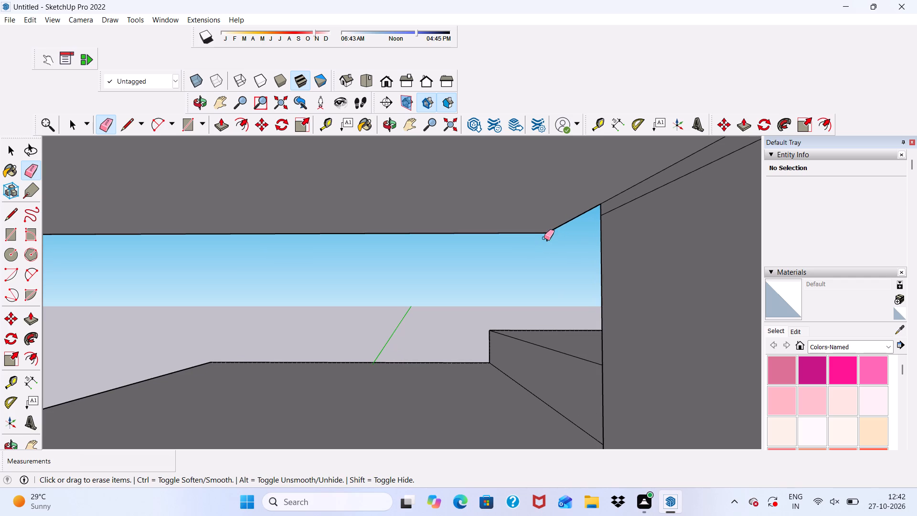
pyautogui.click(544, 238)
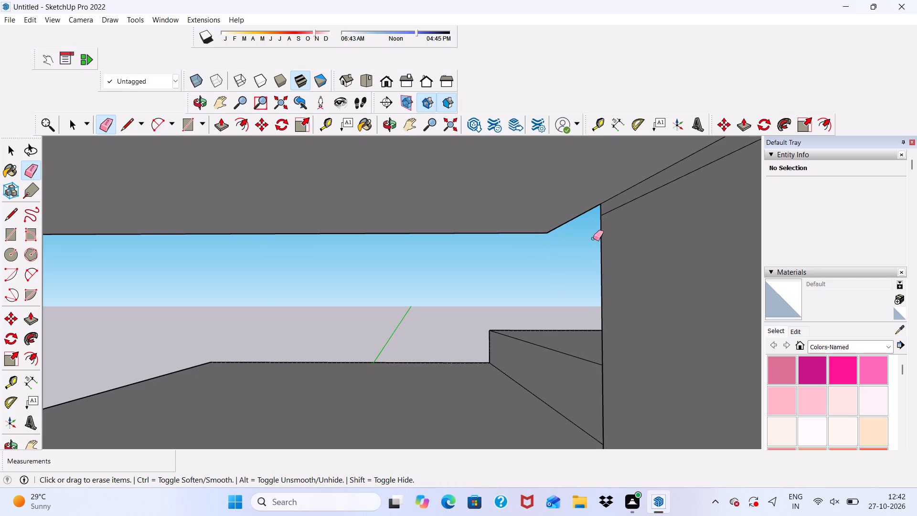
pyautogui.click(638, 197)
# Erase the canopy slab's lowest front edge and the leftover thin strip edges at its outer corner beside the upright wall.
pyautogui.scroll(-7, 587, 209)
pyautogui.moveTo(643, 183); pyautogui.dragTo(641, 202, button='middle')
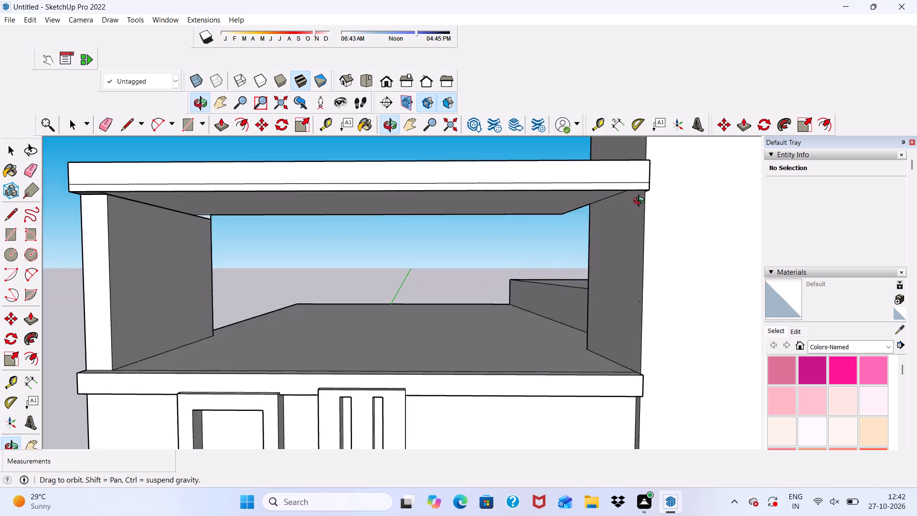
pyautogui.moveTo(641, 202); pyautogui.dragTo(507, 212, button='middle')
pyautogui.moveTo(579, 165); pyautogui.dragTo(631, 67, button='middle')
pyautogui.scroll(-3, 515, 193)
pyautogui.moveTo(362, 245); pyautogui.dragTo(360, 174, button='middle')
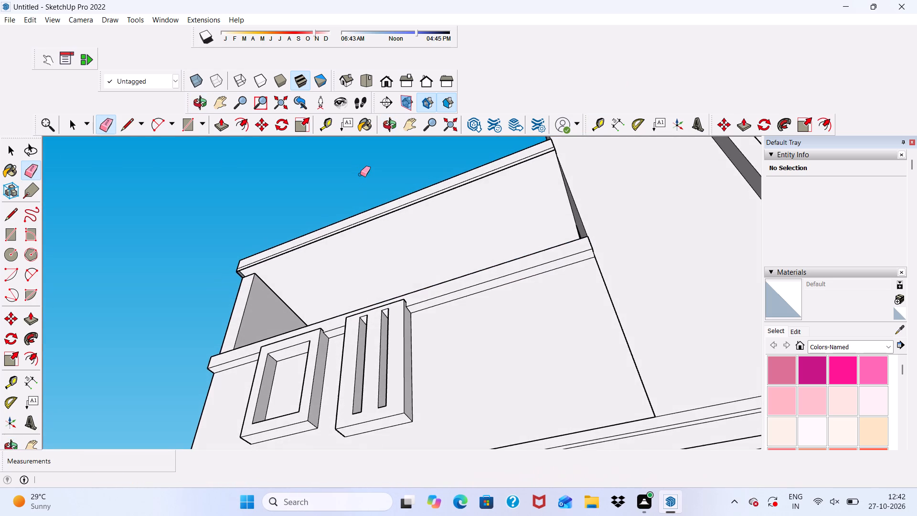
pyautogui.scroll(3, 360, 174)
pyautogui.scroll(8, 213, 298)
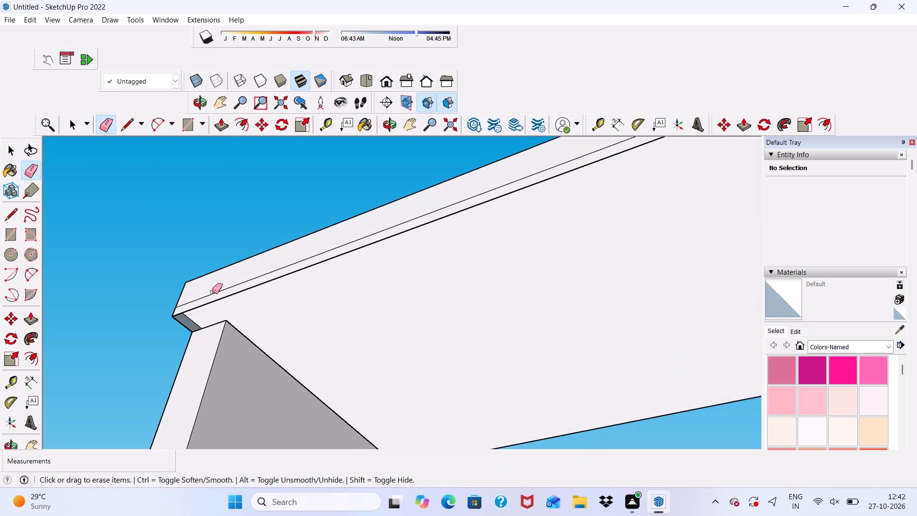
pyautogui.scroll(4, 212, 291)
pyautogui.click(206, 309)
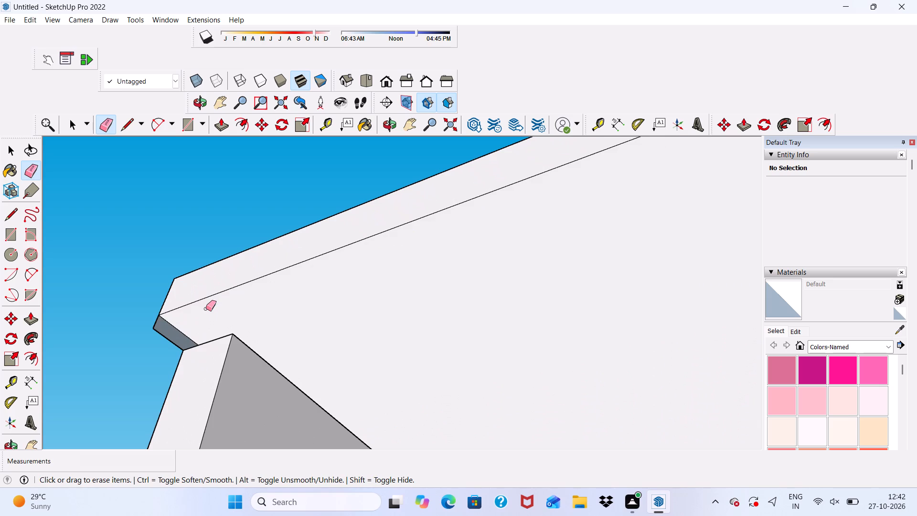
pyautogui.scroll(1, 154, 320)
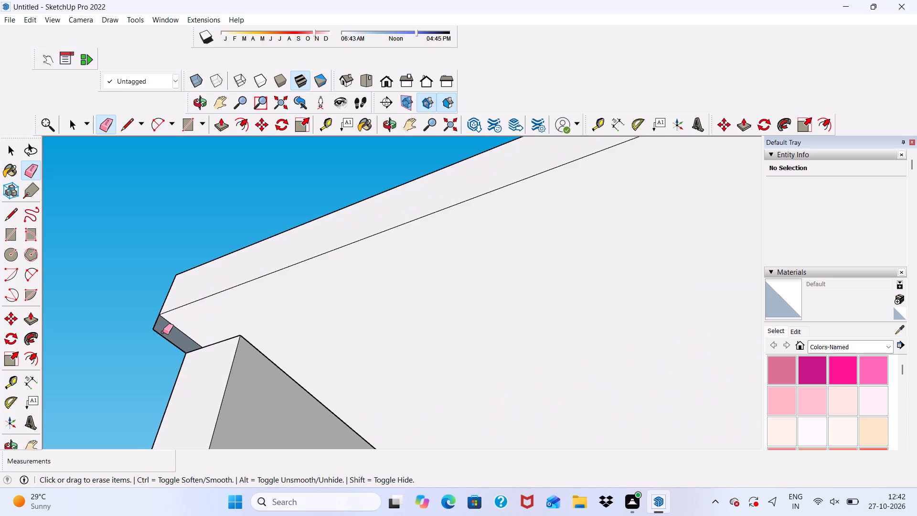
pyautogui.moveTo(163, 332); pyautogui.dragTo(164, 338)
pyautogui.moveTo(153, 323); pyautogui.dragTo(153, 331)
# Erase the leftover thin strip beneath the canopy slab's front corner at the tower.
pyautogui.scroll(-5, 147, 310)
pyautogui.scroll(-10, 195, 283)
pyautogui.moveTo(293, 304); pyautogui.dragTo(540, 308, button='middle')
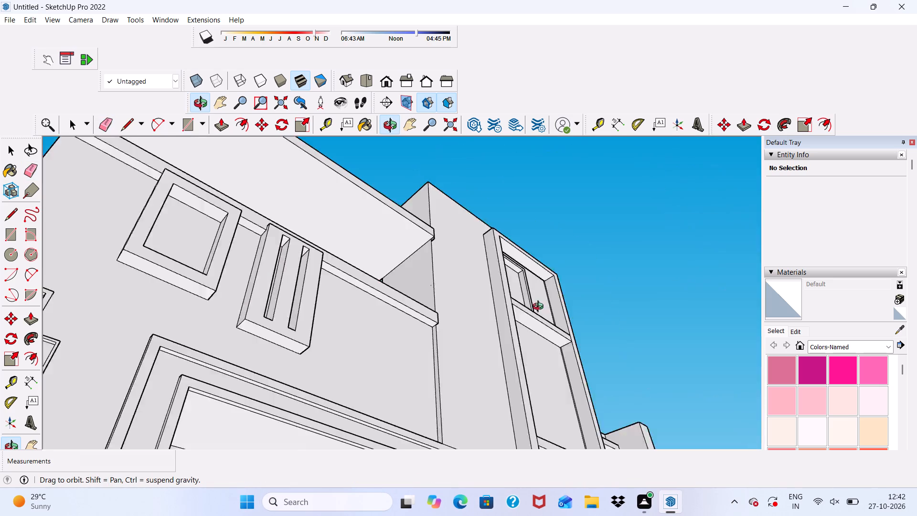
pyautogui.moveTo(540, 308); pyautogui.dragTo(545, 339, button='middle')
pyautogui.scroll(18, 468, 252)
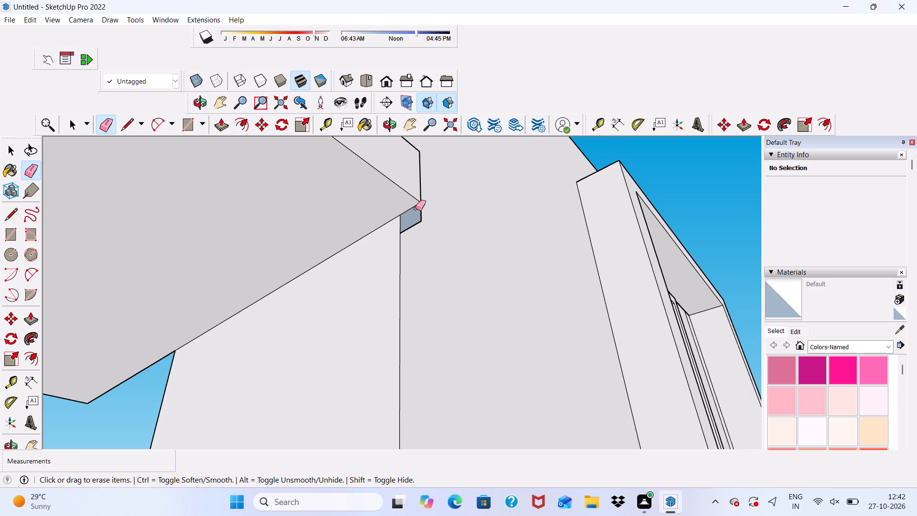
pyautogui.scroll(1, 416, 208)
pyautogui.moveTo(419, 207); pyautogui.dragTo(419, 228)
# Erase the two short vertical edges of the leftover strip between the upright wall's top and the canopy slab's underside.
pyautogui.scroll(-5, 418, 229)
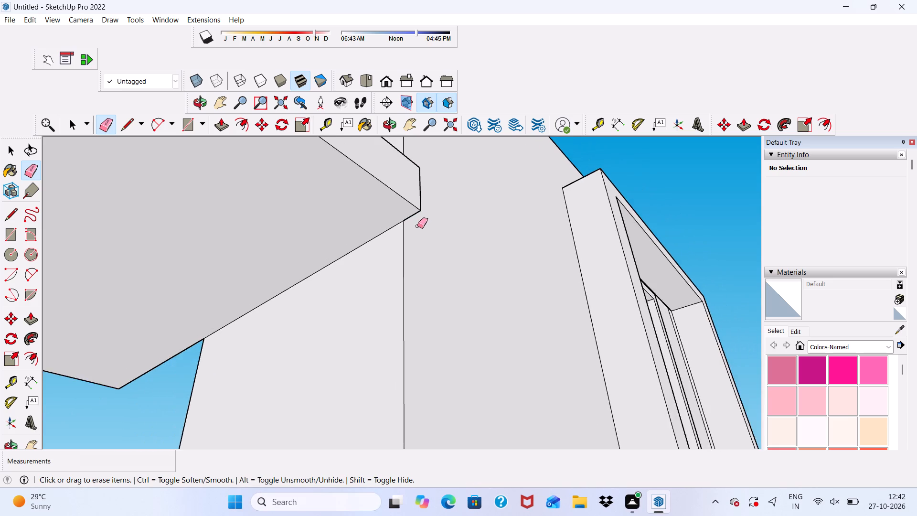
pyautogui.scroll(-8, 417, 226)
pyautogui.moveTo(405, 250); pyautogui.dragTo(256, 355, button='middle')
pyautogui.scroll(-1, 405, 250)
pyautogui.scroll(1, 243, 327)
pyautogui.scroll(-3, 299, 244)
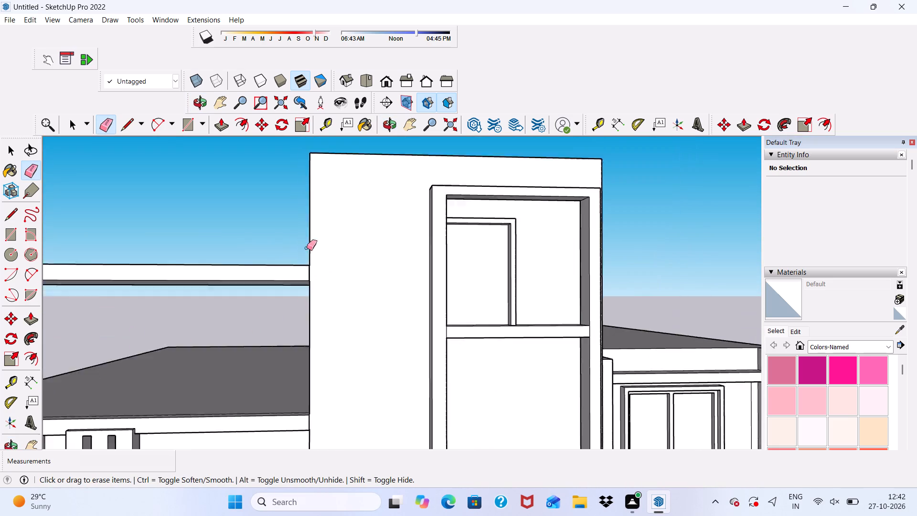
pyautogui.scroll(-8, 307, 248)
pyautogui.scroll(20, 306, 267)
pyautogui.scroll(1, 306, 267)
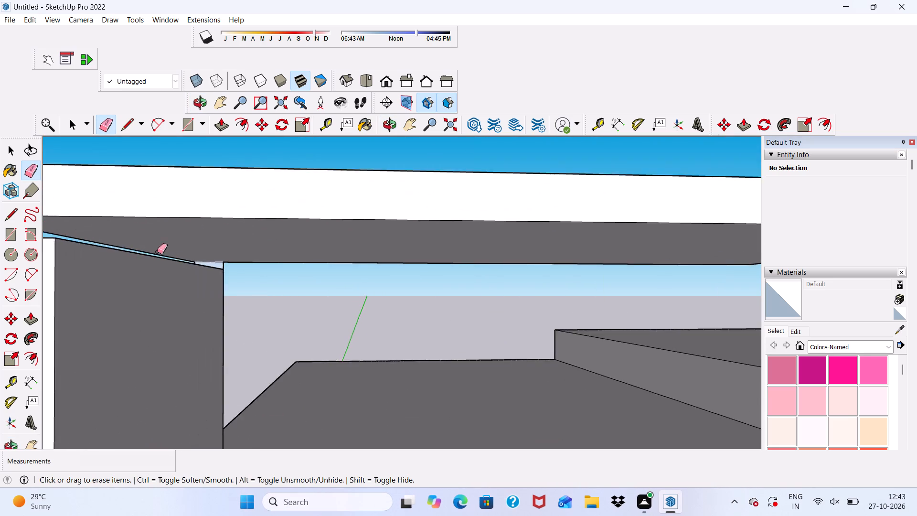
pyautogui.scroll(17, 157, 252)
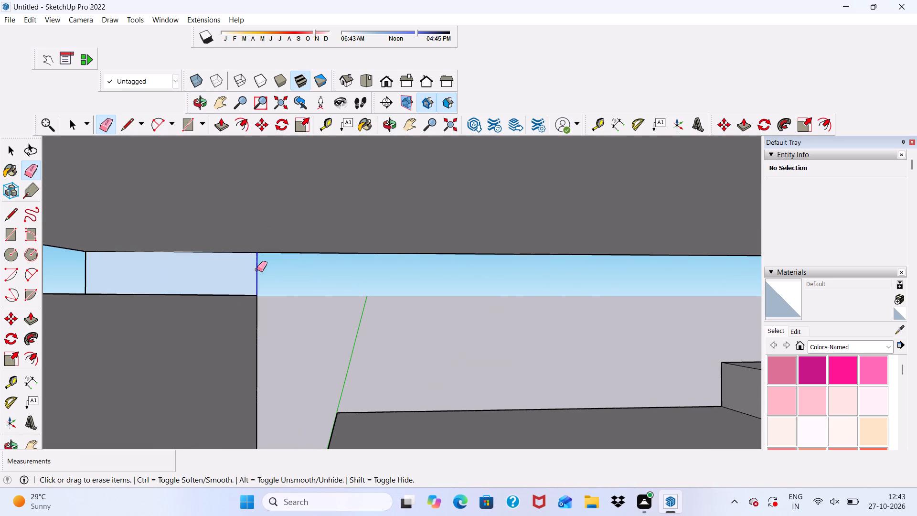
pyautogui.click(257, 269)
pyautogui.click(86, 269)
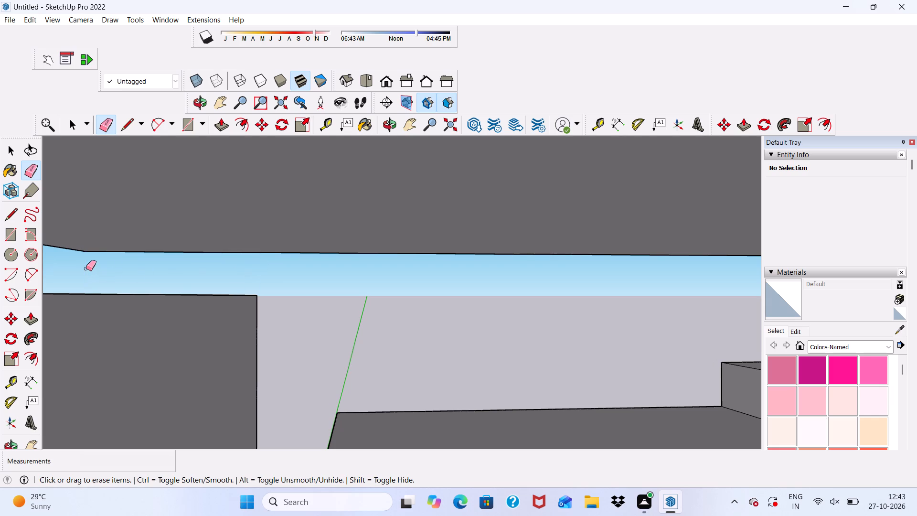
# Push/Pull the canopy slab's underside down about 3 5/8" until it meets the top of the upright wall.
pyautogui.scroll(-3, 88, 258)
pyautogui.press('space')
pyautogui.click(159, 207)
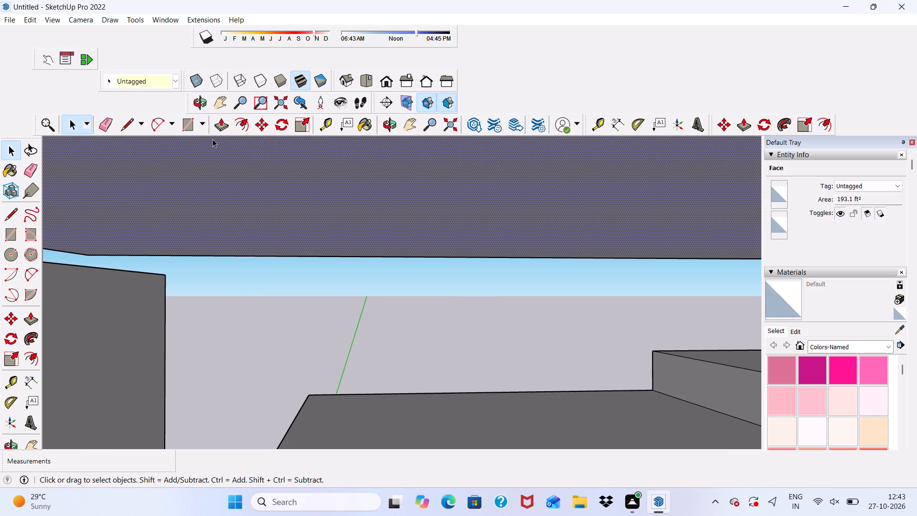
pyautogui.click(224, 120)
pyautogui.click(193, 200)
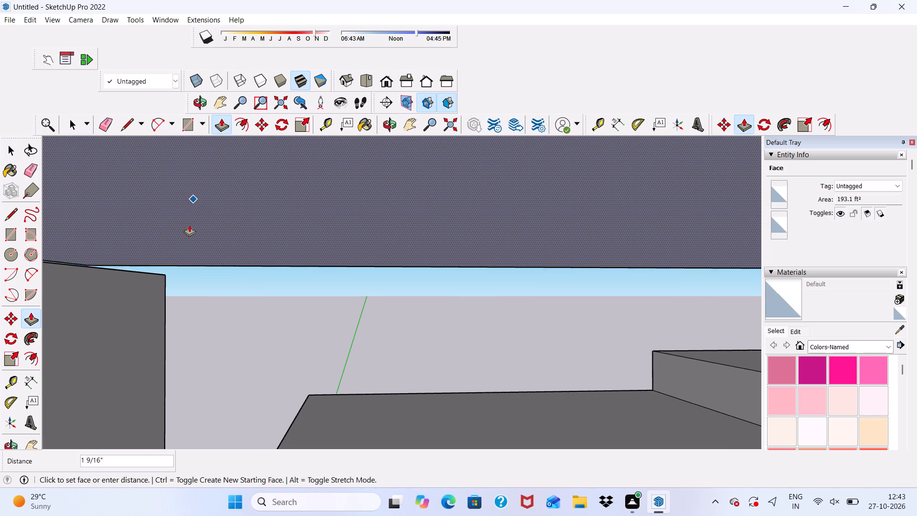
pyautogui.click(180, 255)
pyautogui.scroll(-12, 182, 236)
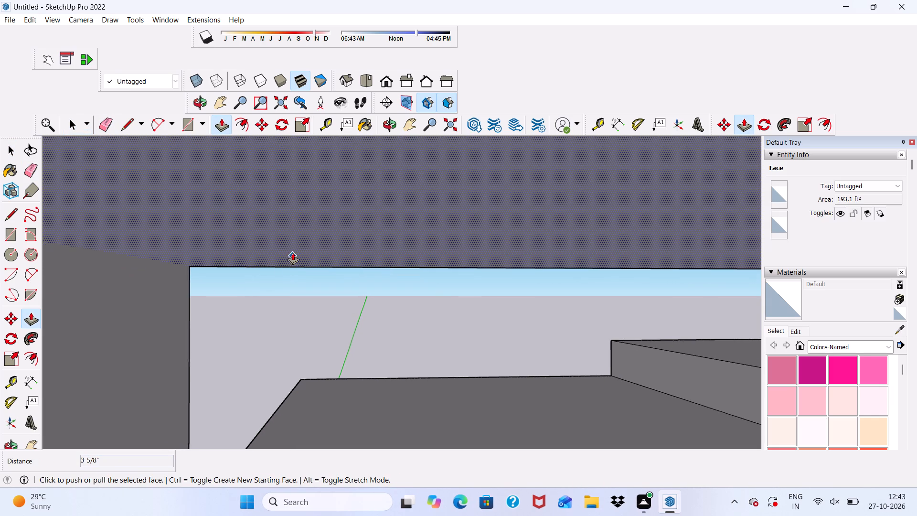
pyautogui.scroll(-4, 293, 253)
pyautogui.press('space')
# Copy the narrow rectangle on the canopy's top about 1' 2 15/16" along the slab and array it 15 times.
pyautogui.scroll(-6, 313, 272)
pyautogui.moveTo(288, 279); pyautogui.dragTo(282, 376, button='middle')
pyautogui.scroll(-1, 282, 376)
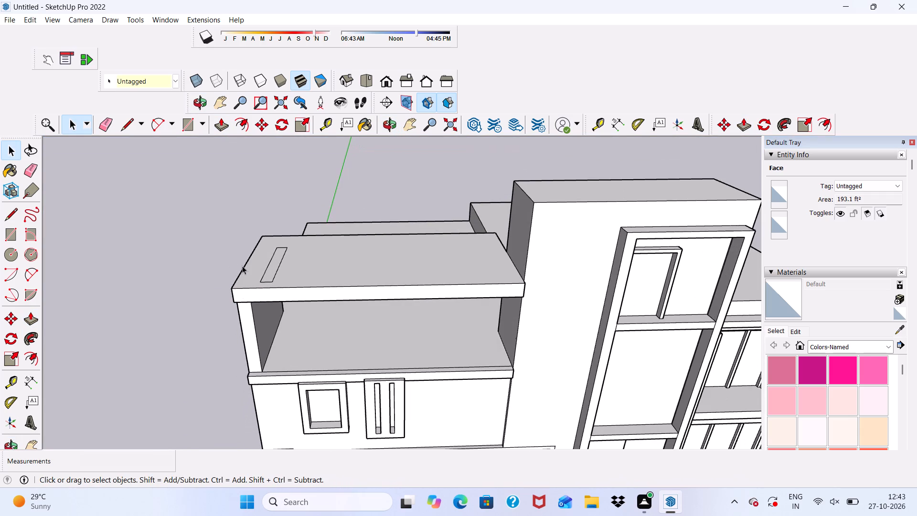
pyautogui.press('space')
pyautogui.scroll(7, 264, 261)
pyautogui.doubleClick(277, 276)
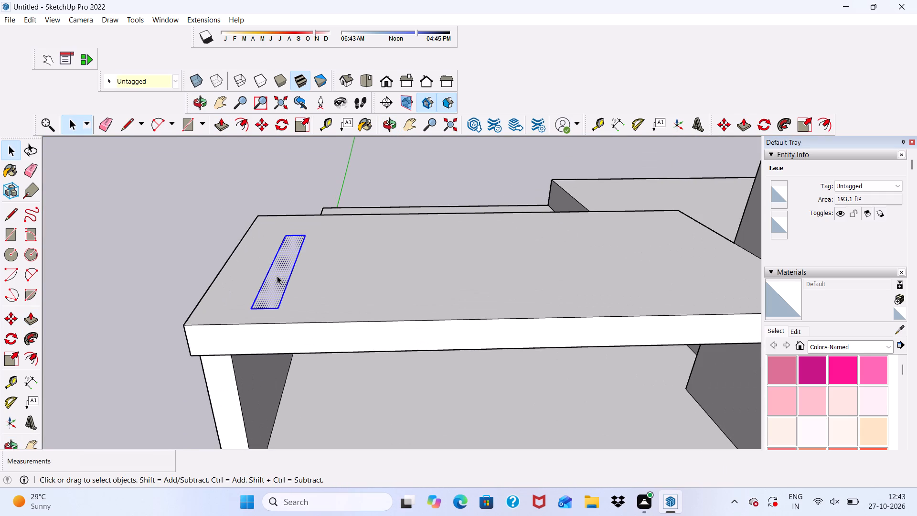
pyautogui.click(260, 121)
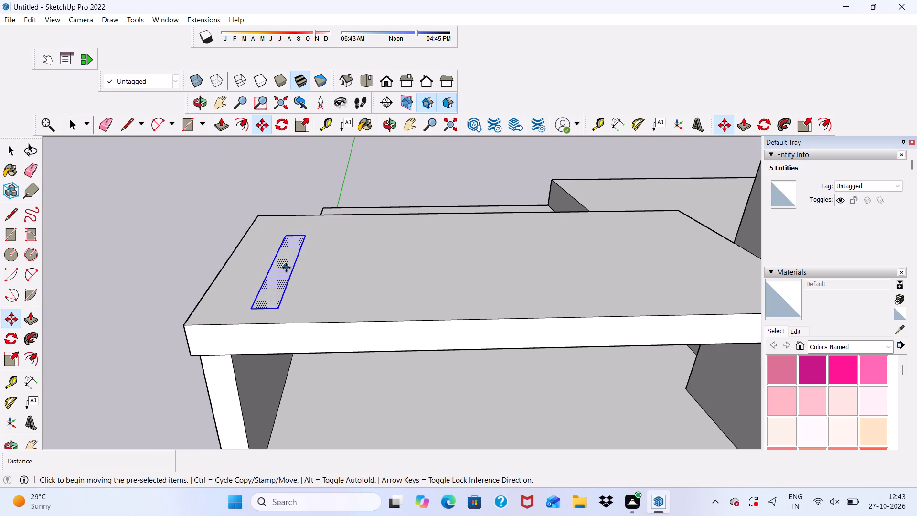
pyautogui.click(286, 268)
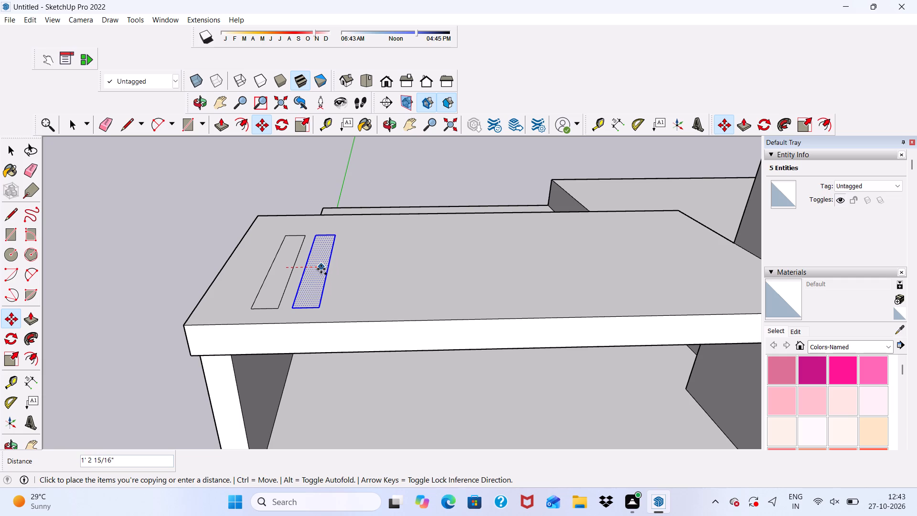
pyautogui.click(321, 269)
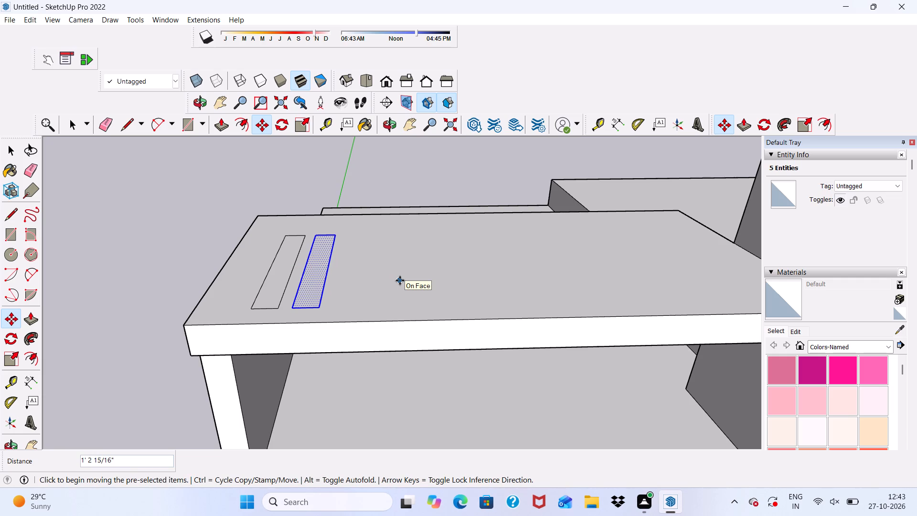
pyautogui.hotkey('shift', '*')
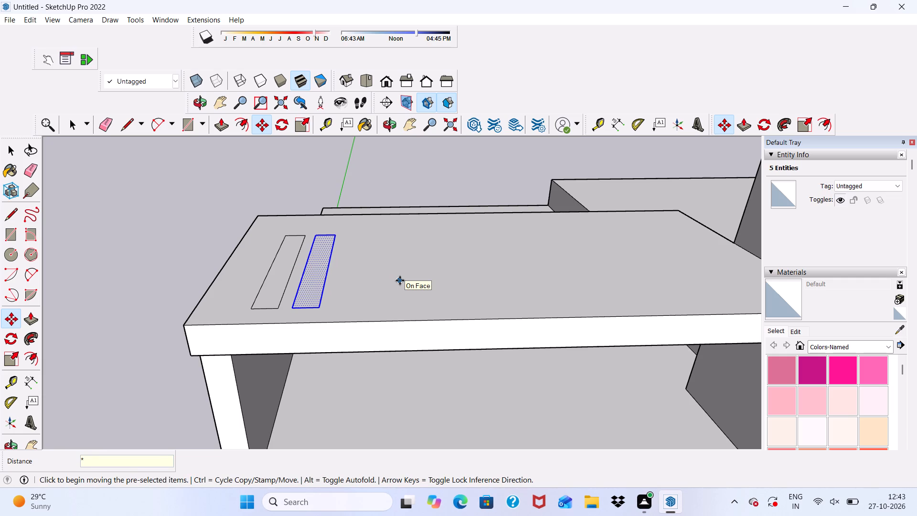
pyautogui.write('15')
pyautogui.press('Return')
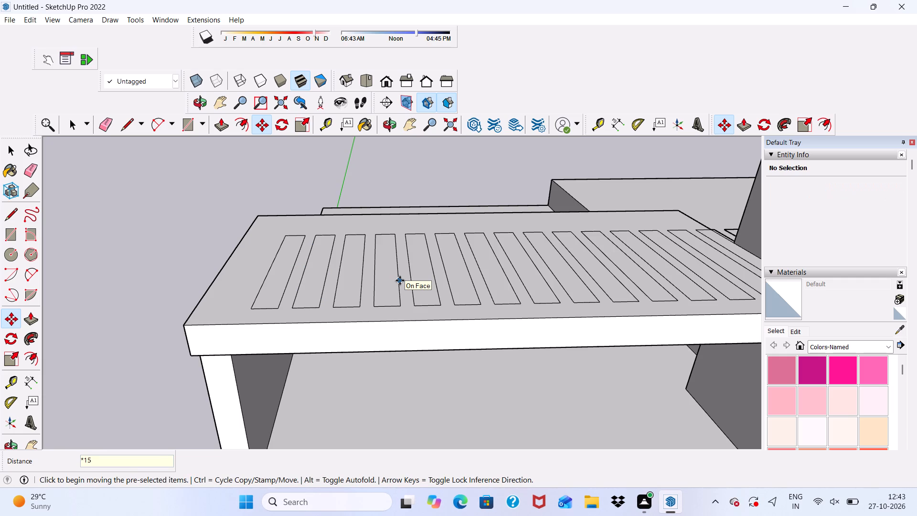
# Erase the edges of the copied rectangle that overruns the canopy slab's tower-side edge.
pyautogui.scroll(-5, 361, 240)
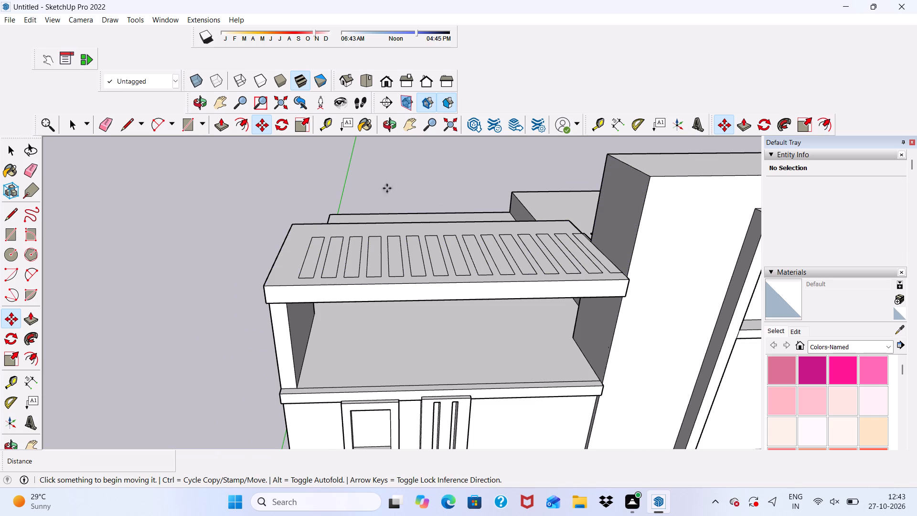
pyautogui.click(103, 118)
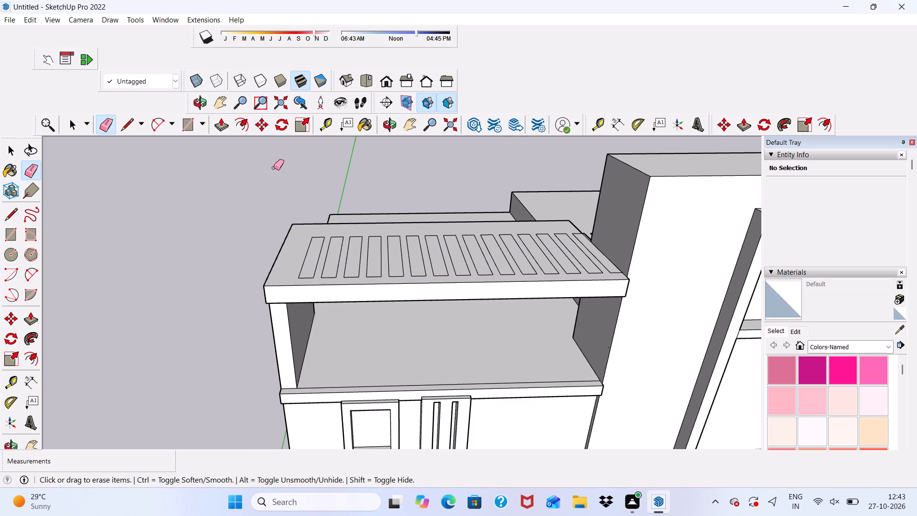
pyautogui.scroll(1, 668, 225)
pyautogui.scroll(9, 620, 282)
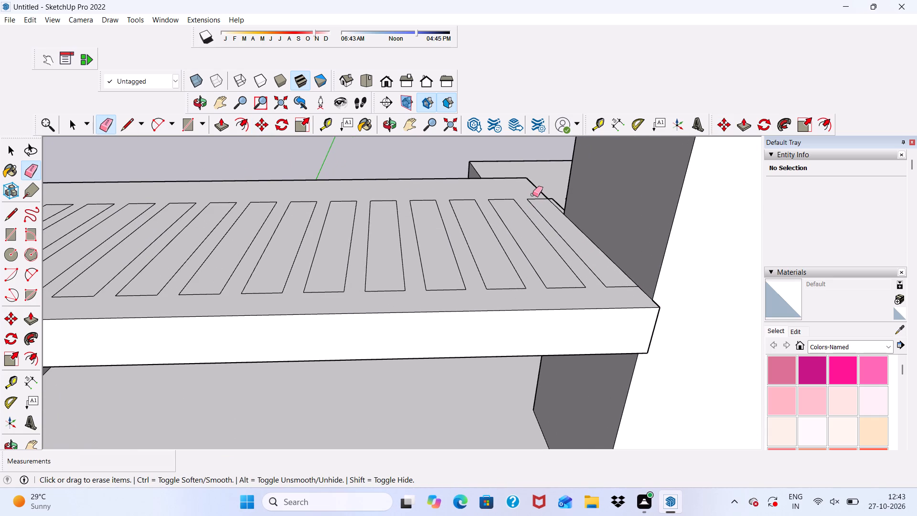
pyautogui.scroll(2, 523, 226)
pyautogui.scroll(7, 535, 177)
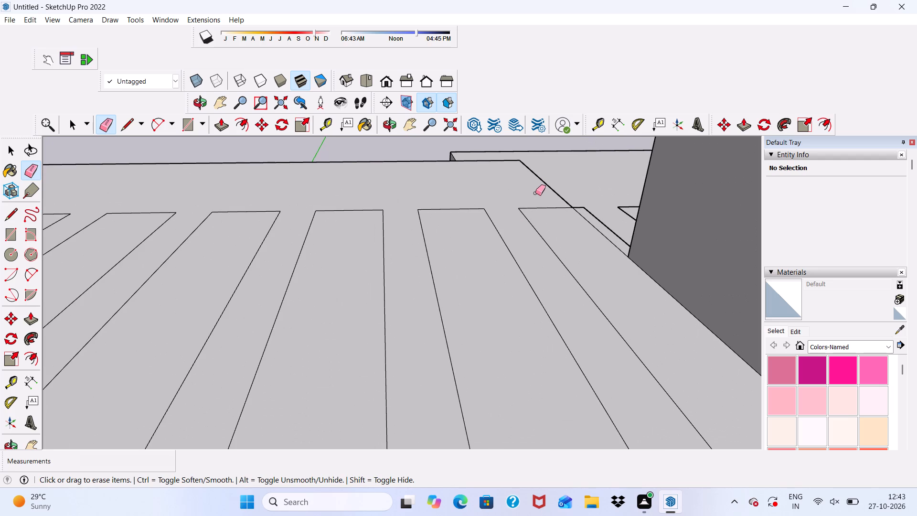
pyautogui.moveTo(535, 195); pyautogui.dragTo(542, 242)
pyautogui.scroll(-4, 514, 193)
pyautogui.scroll(-5, 570, 289)
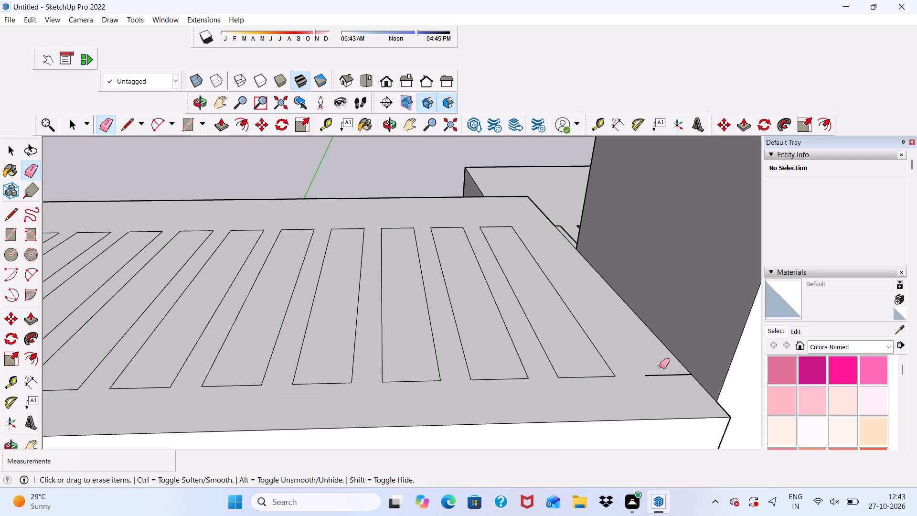
pyautogui.moveTo(663, 368); pyautogui.dragTo(671, 391)
# Erase the stray copied-rectangle outlines projecting beyond the canopy slab's end and through the tower wall.
pyautogui.scroll(-4, 551, 300)
pyautogui.moveTo(554, 331); pyautogui.dragTo(749, 364, button='middle')
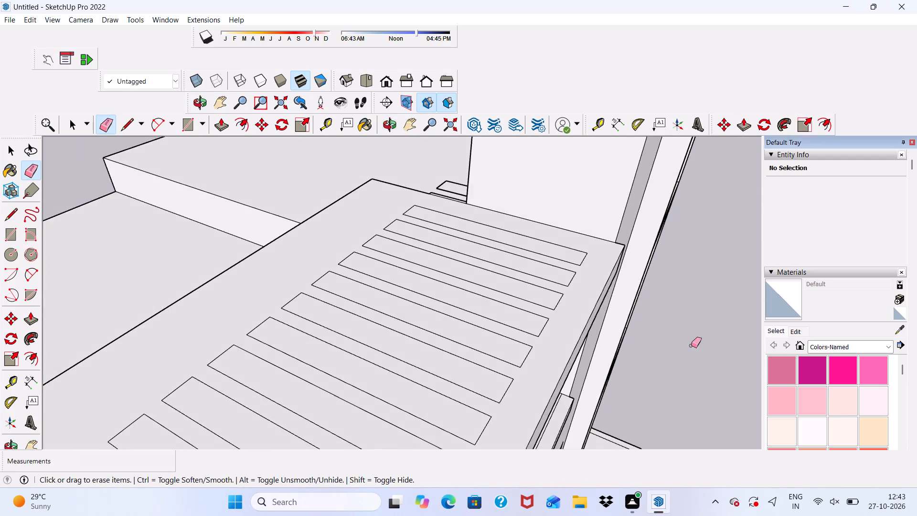
pyautogui.moveTo(352, 307); pyautogui.dragTo(741, 323, button='middle')
pyautogui.scroll(4, 74, 255)
pyautogui.scroll(-2, 78, 250)
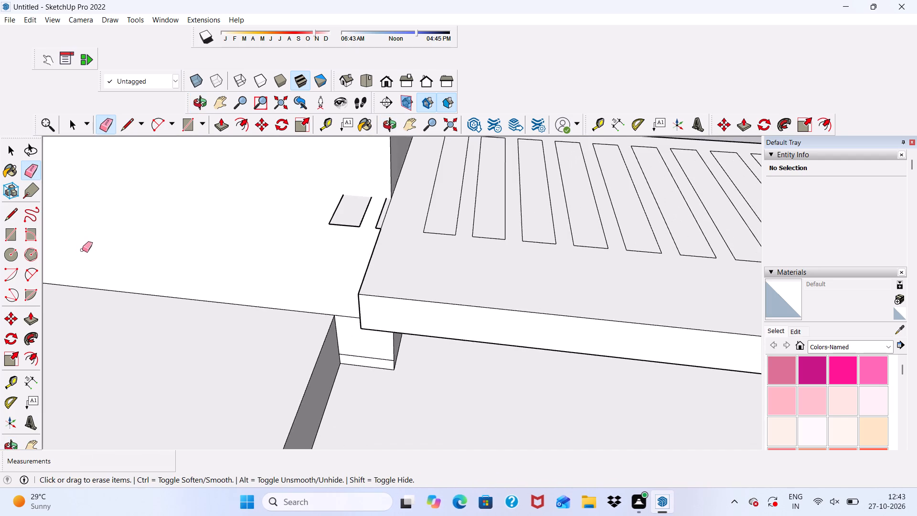
pyautogui.moveTo(82, 250); pyautogui.dragTo(172, 259, button='middle')
pyautogui.scroll(6, 492, 226)
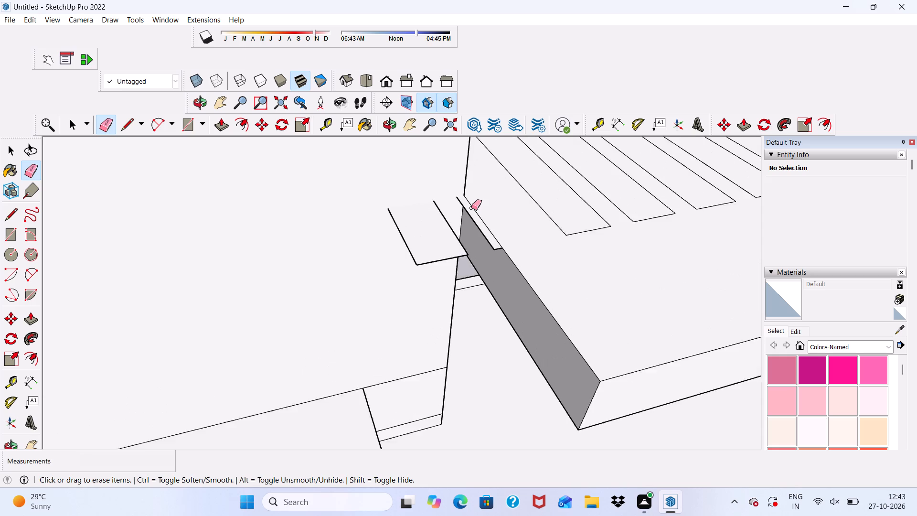
pyautogui.scroll(2, 471, 208)
pyautogui.moveTo(469, 209); pyautogui.dragTo(469, 215)
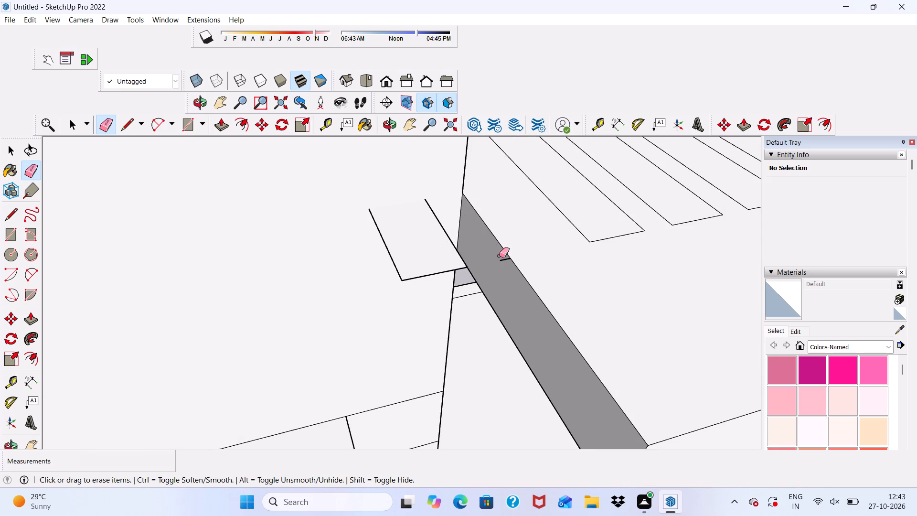
pyautogui.click(504, 261)
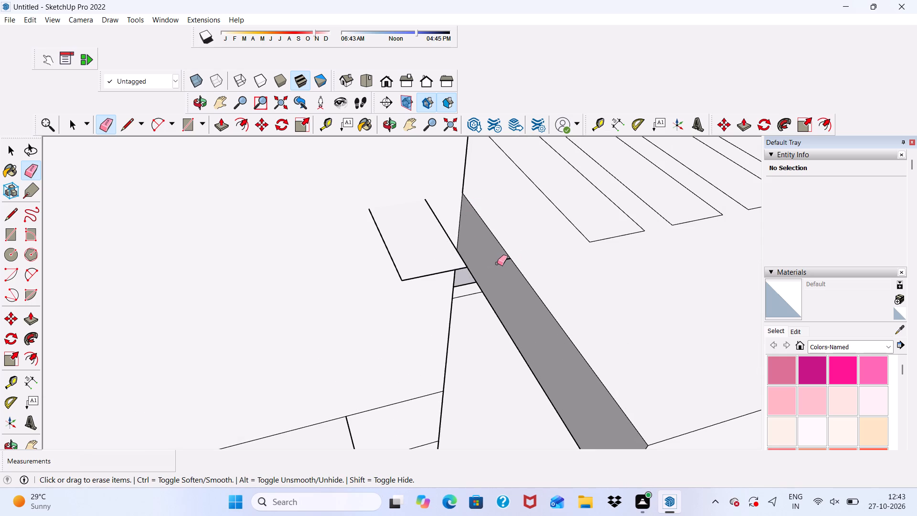
pyautogui.click(501, 261)
pyautogui.moveTo(501, 260); pyautogui.dragTo(497, 262)
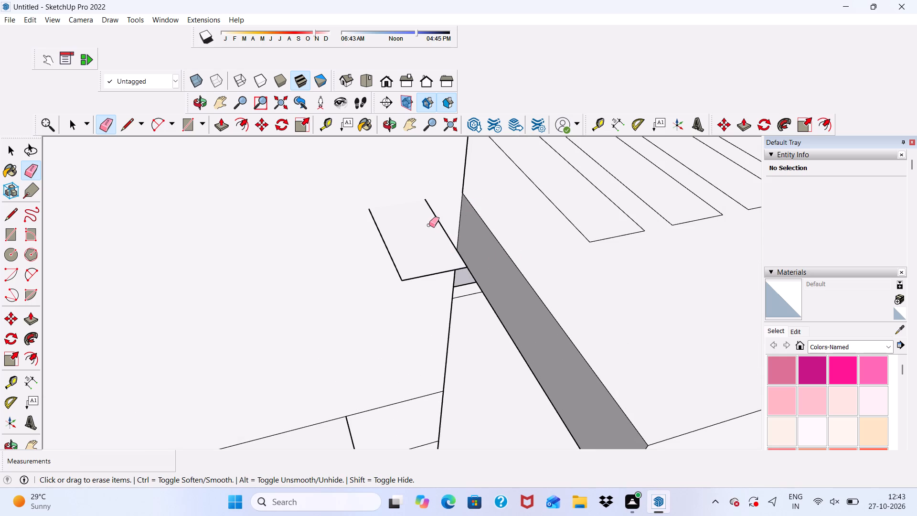
pyautogui.moveTo(432, 210); pyautogui.dragTo(425, 216)
pyautogui.moveTo(388, 226); pyautogui.dragTo(374, 243)
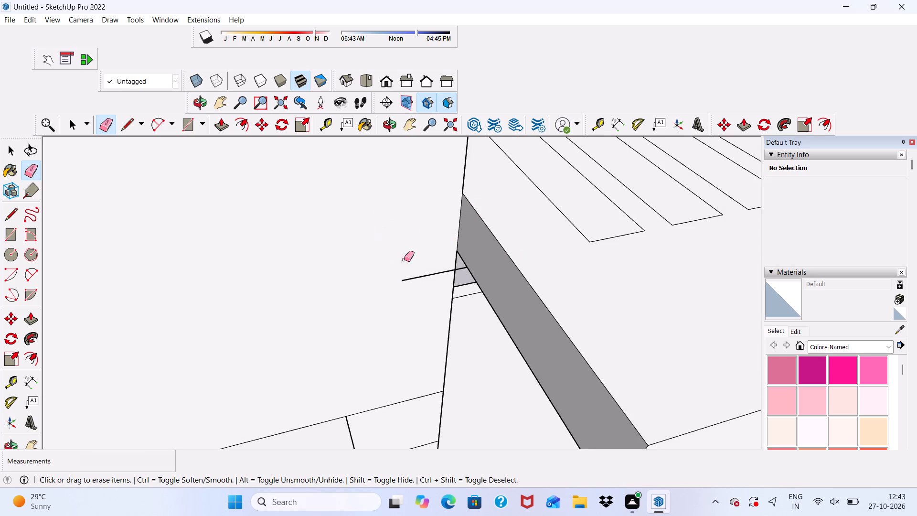
pyautogui.moveTo(412, 262); pyautogui.dragTo(414, 283)
# Erase the short vertical seam on the canopy slab's rear face near its outer corner.
pyautogui.scroll(-15, 302, 219)
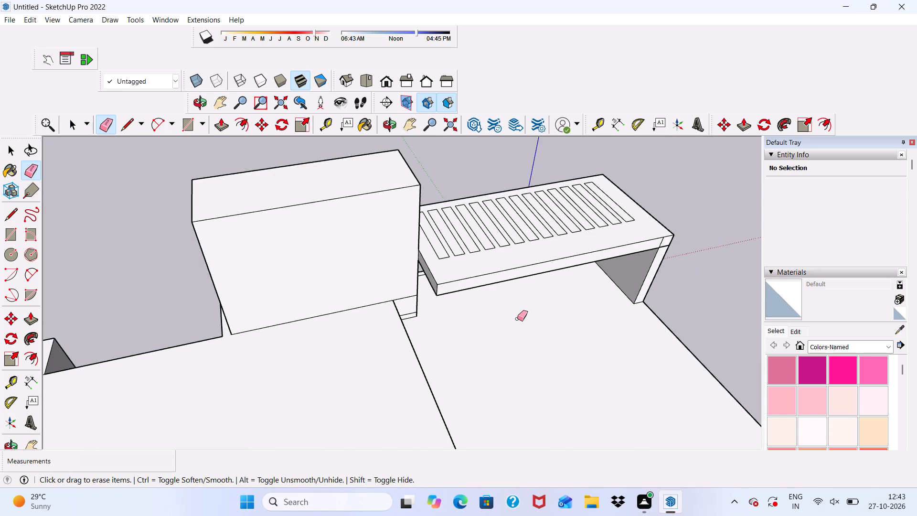
pyautogui.scroll(-3, 517, 319)
pyautogui.moveTo(513, 320); pyautogui.dragTo(264, 266, button='middle')
pyautogui.scroll(8, 412, 336)
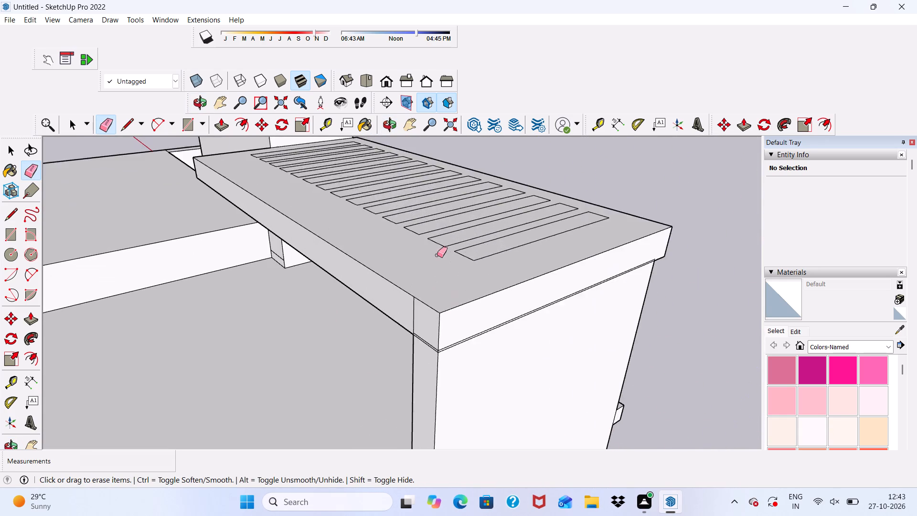
pyautogui.scroll(6, 437, 255)
pyautogui.moveTo(417, 316); pyautogui.dragTo(430, 329)
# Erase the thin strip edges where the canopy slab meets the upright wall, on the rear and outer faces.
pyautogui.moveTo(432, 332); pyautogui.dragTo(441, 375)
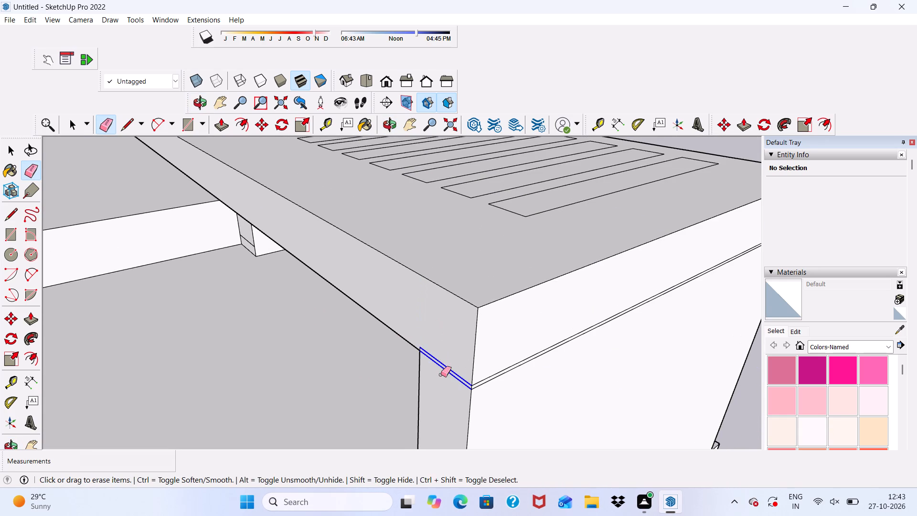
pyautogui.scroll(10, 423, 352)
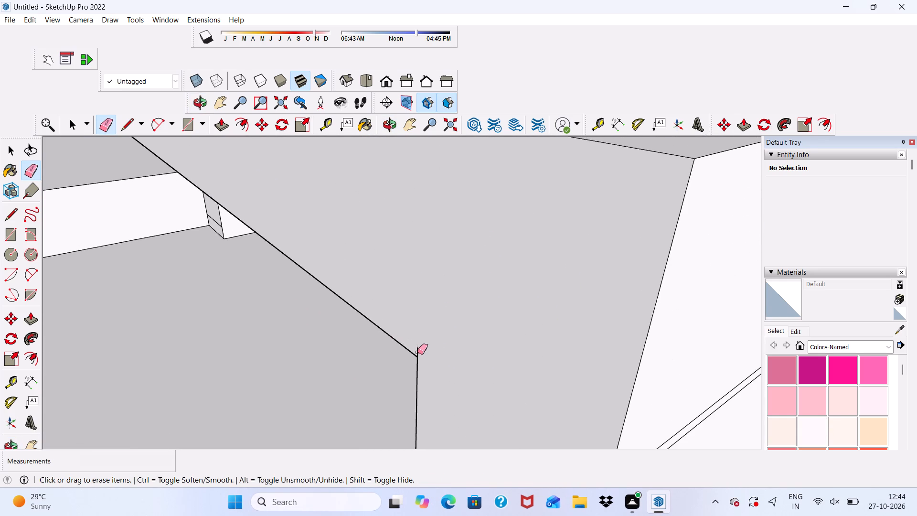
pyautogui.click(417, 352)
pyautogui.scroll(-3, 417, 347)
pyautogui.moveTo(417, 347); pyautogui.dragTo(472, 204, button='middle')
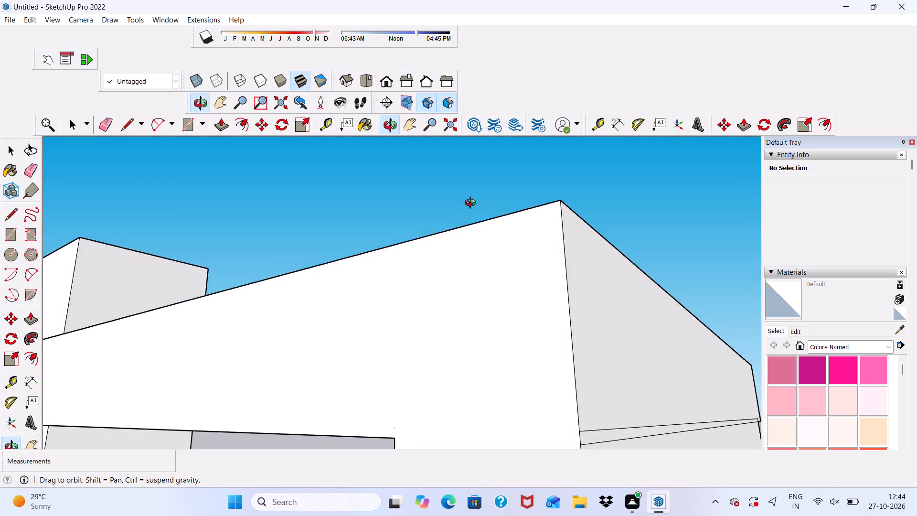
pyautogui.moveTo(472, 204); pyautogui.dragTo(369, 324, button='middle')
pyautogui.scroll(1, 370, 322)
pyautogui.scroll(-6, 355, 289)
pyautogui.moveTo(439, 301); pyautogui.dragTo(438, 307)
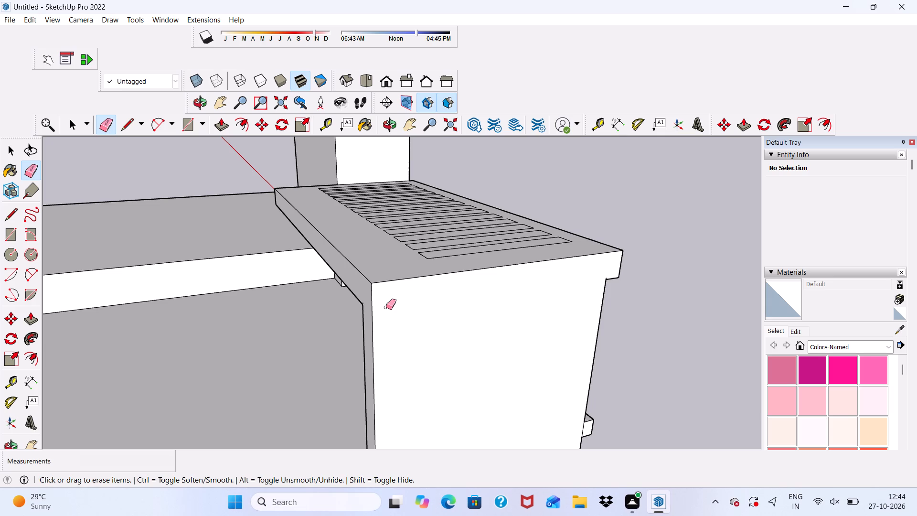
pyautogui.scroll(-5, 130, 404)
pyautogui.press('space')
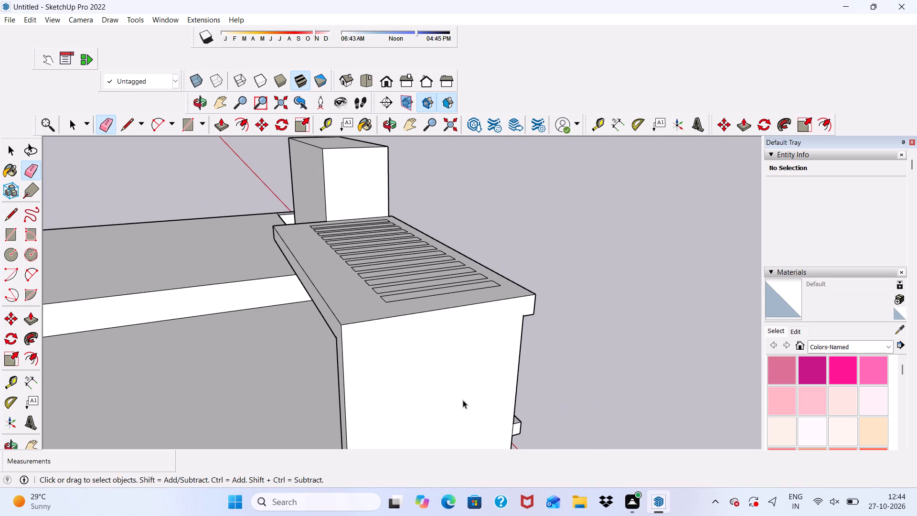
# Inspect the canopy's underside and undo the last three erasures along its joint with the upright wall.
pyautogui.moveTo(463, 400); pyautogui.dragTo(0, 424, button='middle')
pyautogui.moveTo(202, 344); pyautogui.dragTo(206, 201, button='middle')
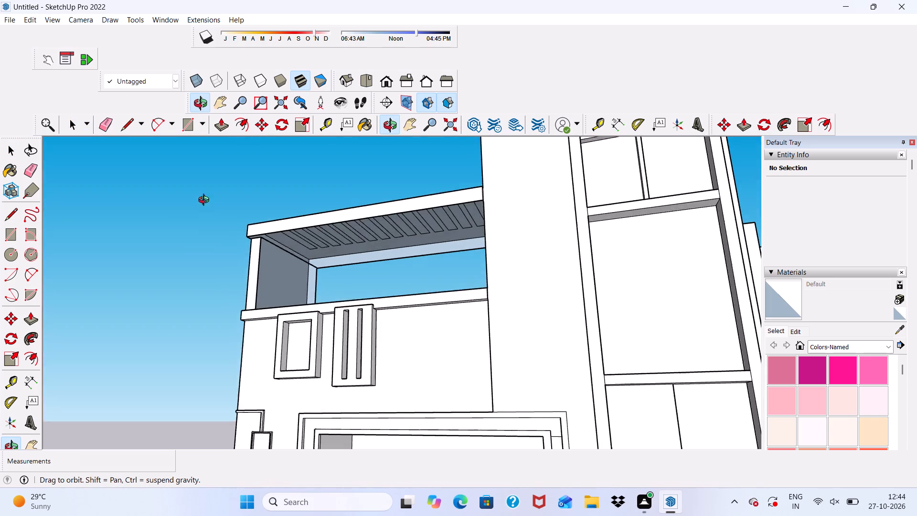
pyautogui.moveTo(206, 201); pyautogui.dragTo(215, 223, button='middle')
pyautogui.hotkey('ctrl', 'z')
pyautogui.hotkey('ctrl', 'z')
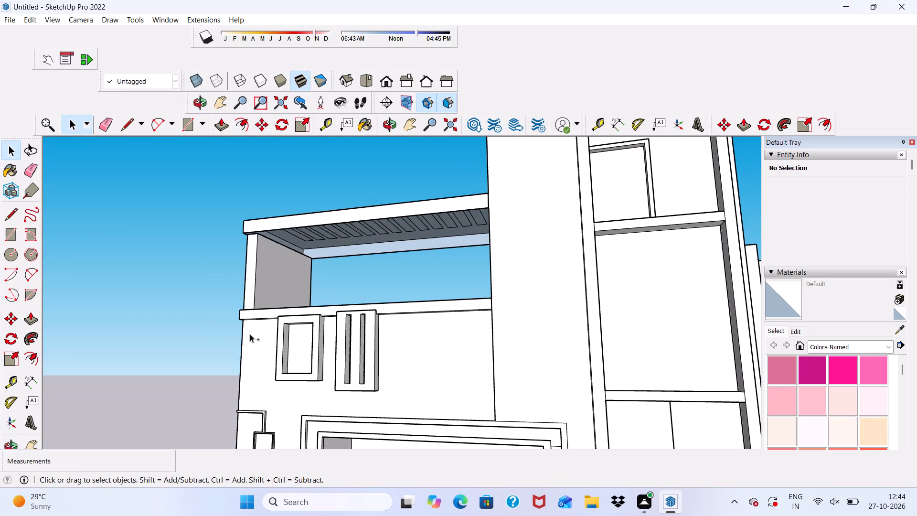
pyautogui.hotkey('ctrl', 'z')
# Push/Pull the outermost narrow rectangle down through the canopy slab to cut the first slot.
pyautogui.scroll(-1, 297, 249)
pyautogui.moveTo(297, 249); pyautogui.dragTo(315, 421, button='middle')
pyautogui.scroll(-1, 315, 421)
pyautogui.scroll(5, 246, 181)
pyautogui.click(218, 120)
pyautogui.scroll(3, 353, 265)
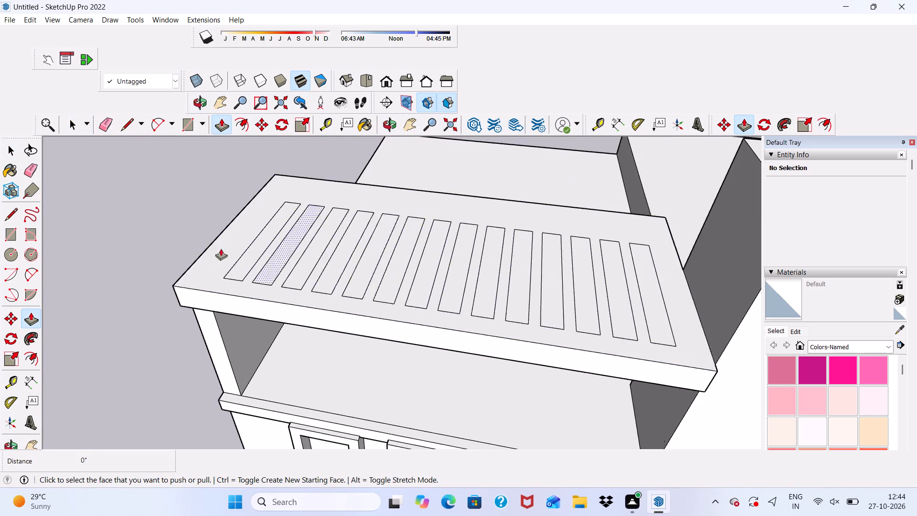
pyautogui.scroll(4, 223, 250)
pyautogui.click(245, 260)
pyautogui.scroll(4, 241, 322)
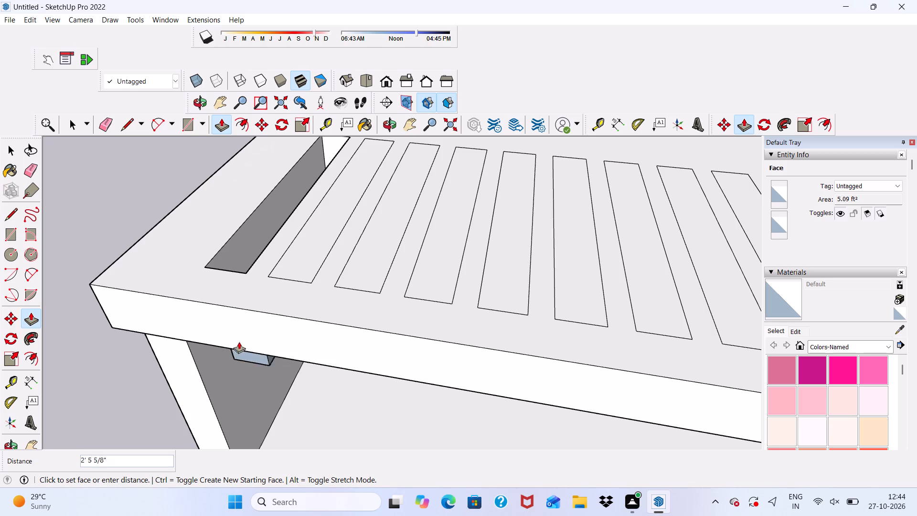
pyautogui.click(245, 351)
# Push/Pull the second through fifth narrow rectangles 1' 5/8" down through the canopy slab to cut open slots.
pyautogui.click(309, 257)
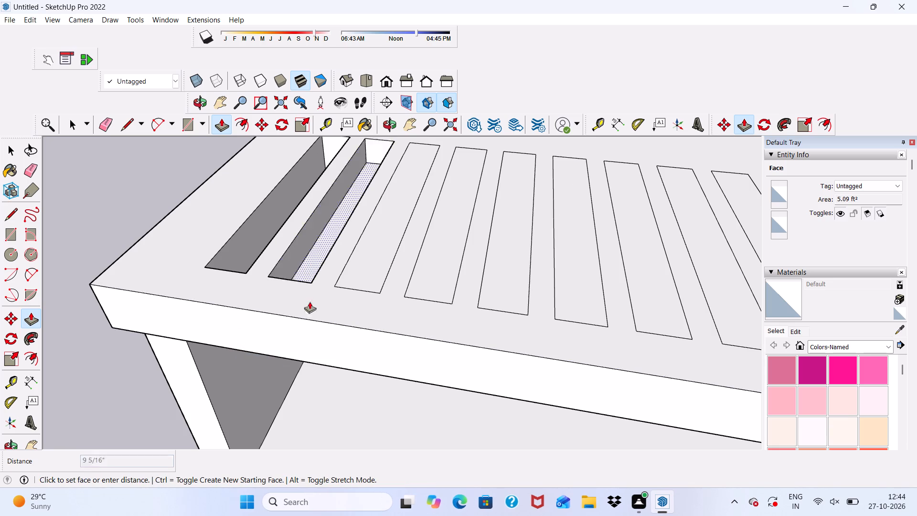
pyautogui.click(309, 363)
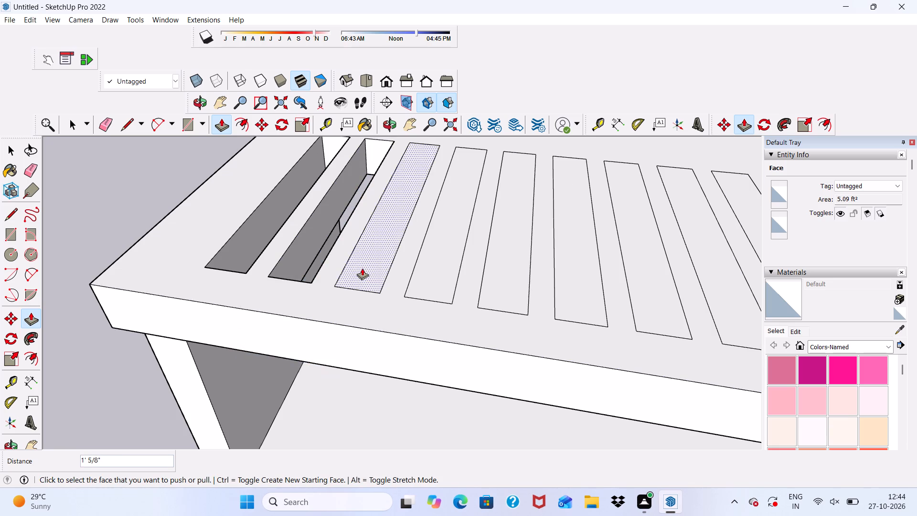
pyautogui.click(362, 268)
pyautogui.click(361, 372)
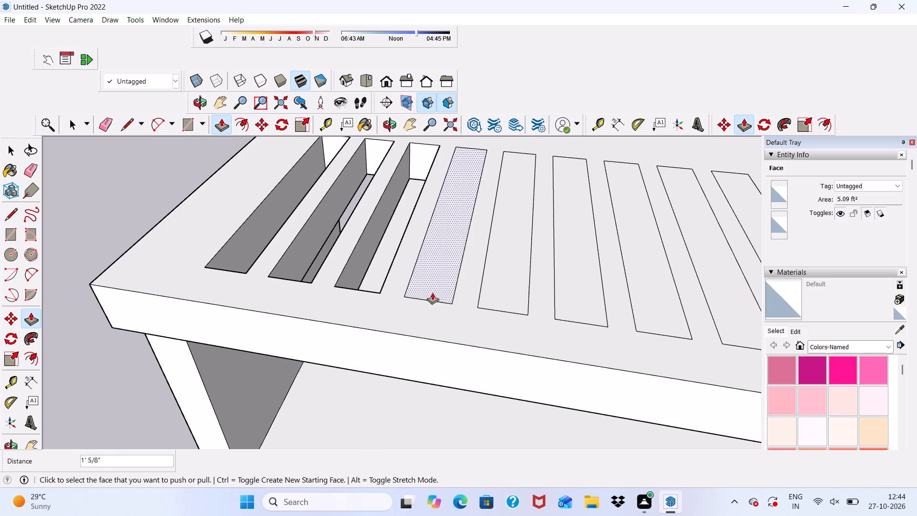
pyautogui.click(431, 286)
pyautogui.click(418, 379)
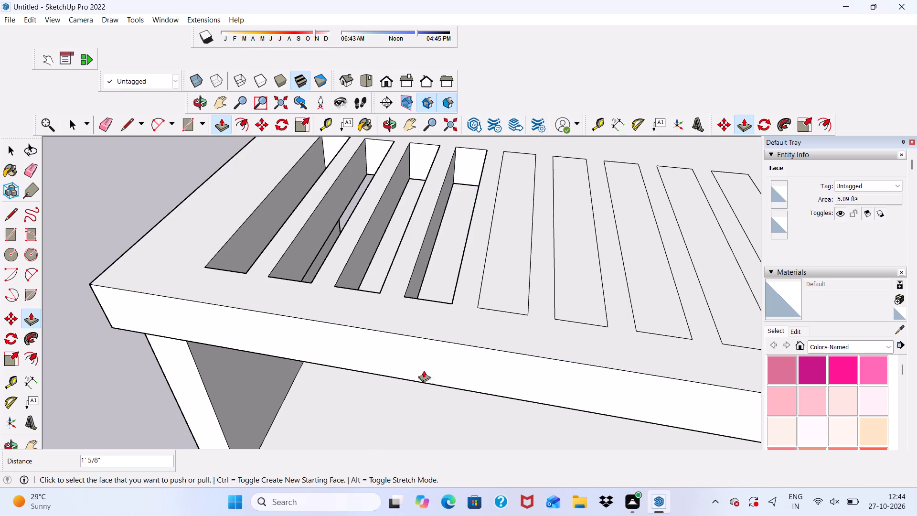
pyautogui.click(499, 289)
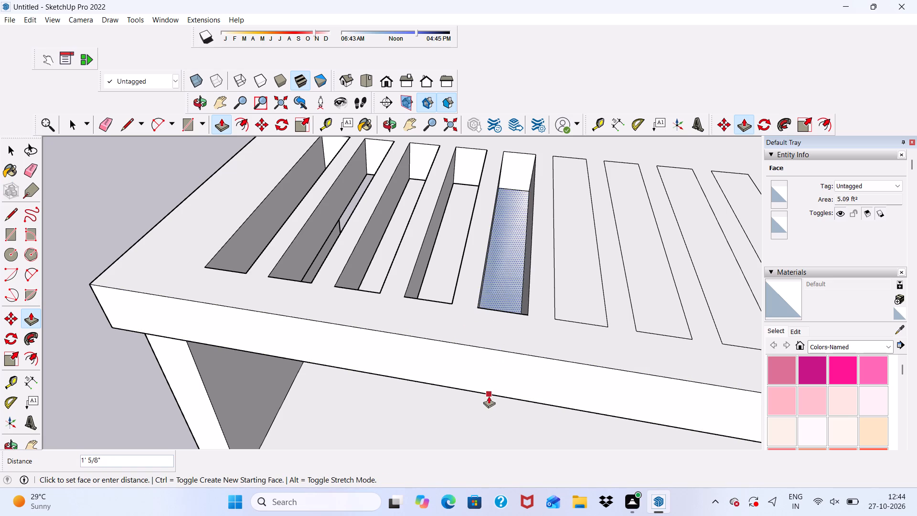
pyautogui.click(489, 396)
# Push/Pull the sixth, seventh and eighth narrow rectangles 1' 5/8" down through the canopy slab to its bottom edge.
pyautogui.scroll(-10, 217, 267)
pyautogui.scroll(7, 390, 284)
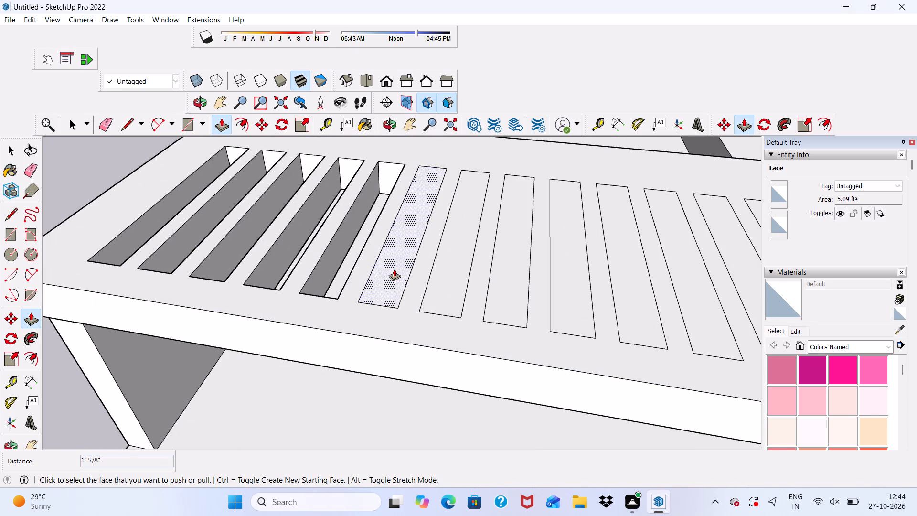
pyautogui.click(393, 269)
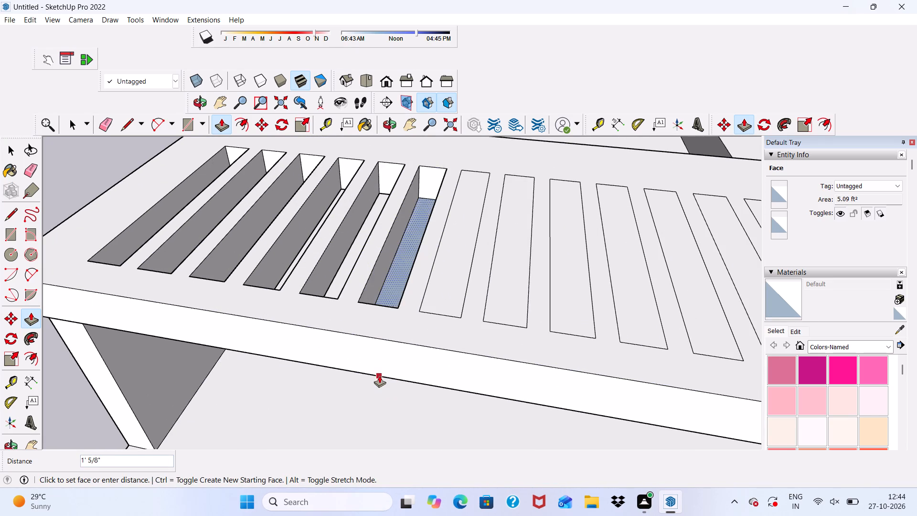
pyautogui.click(380, 379)
pyautogui.click(445, 279)
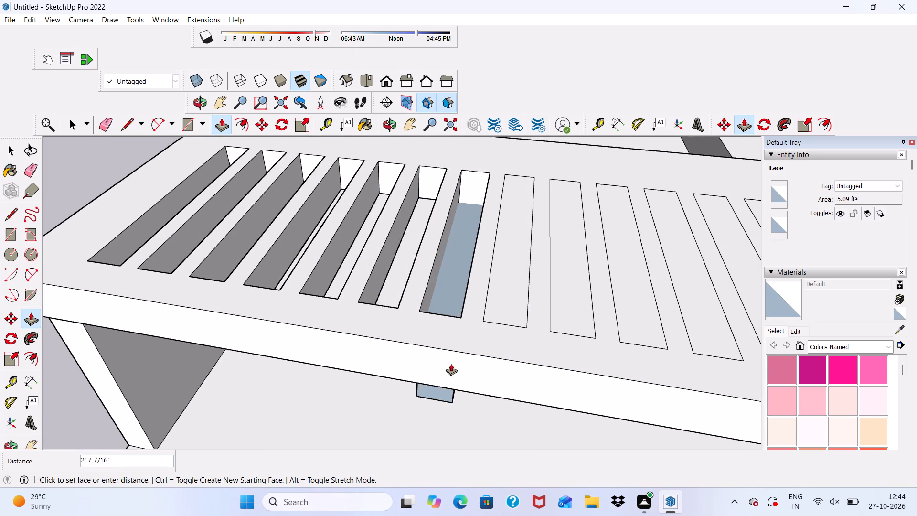
pyautogui.scroll(9, 451, 380)
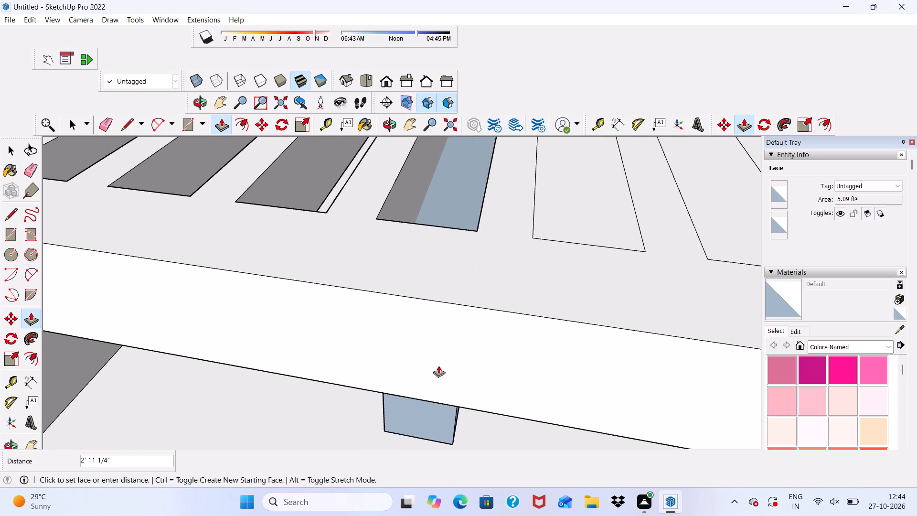
pyautogui.scroll(2, 421, 379)
pyautogui.click(405, 401)
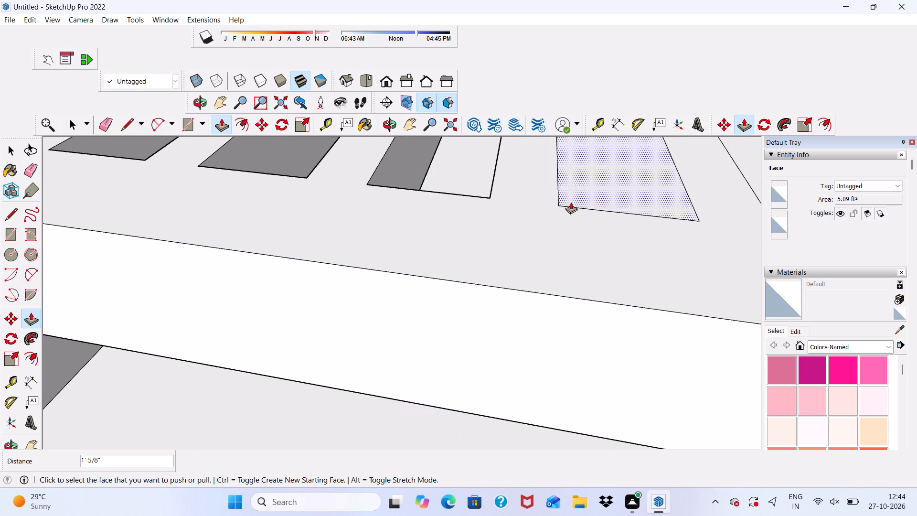
pyautogui.click(577, 180)
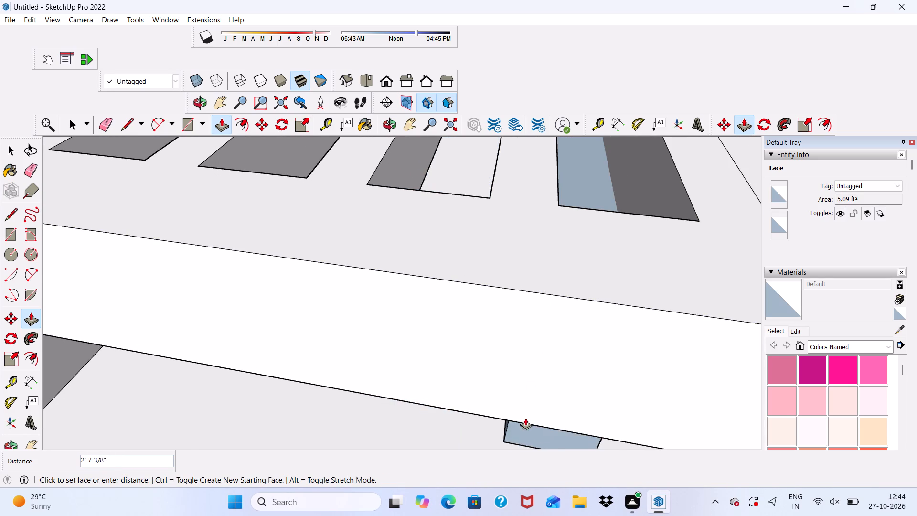
pyautogui.click(525, 420)
# Push/Pull the ninth, tenth and eleventh narrow rectangles down through the full thickness of the canopy slab.
pyautogui.scroll(1, 473, 317)
pyautogui.scroll(-12, 427, 312)
pyautogui.scroll(3, 560, 255)
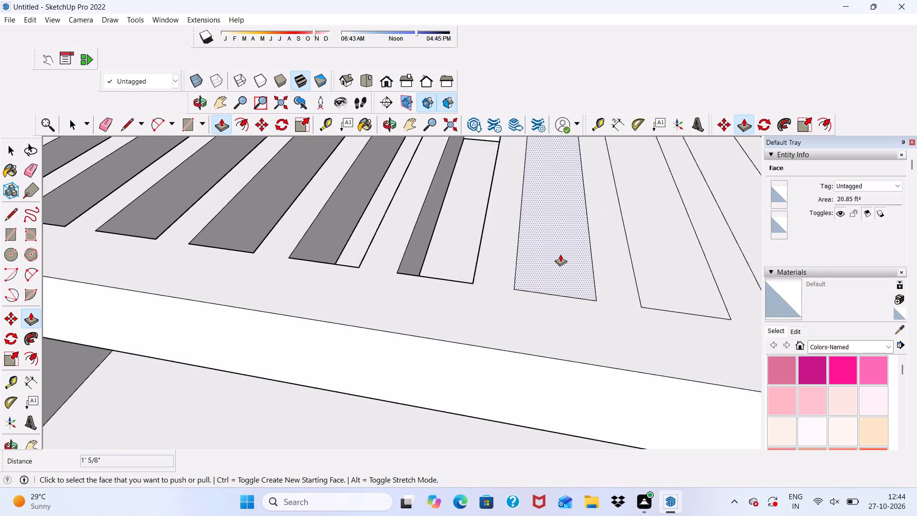
pyautogui.scroll(2, 560, 254)
pyautogui.click(560, 254)
pyautogui.scroll(-4, 554, 267)
pyautogui.click(541, 401)
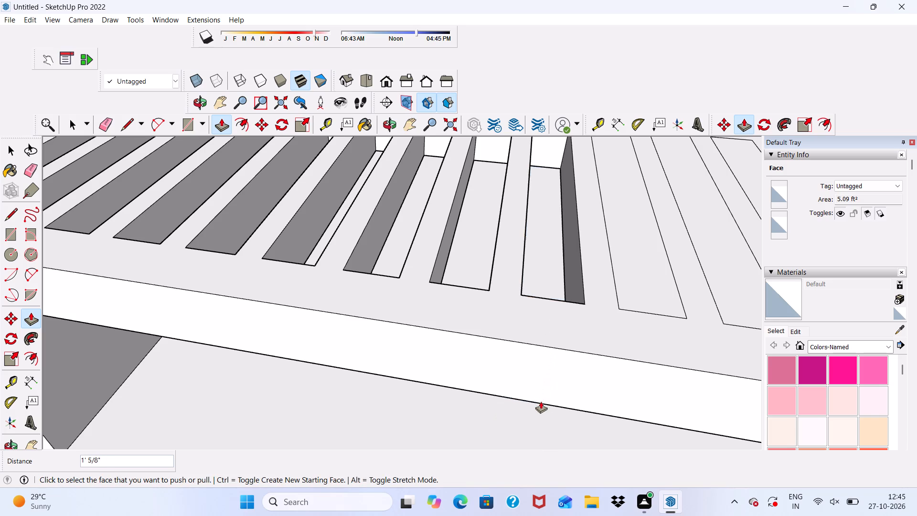
pyautogui.click(624, 280)
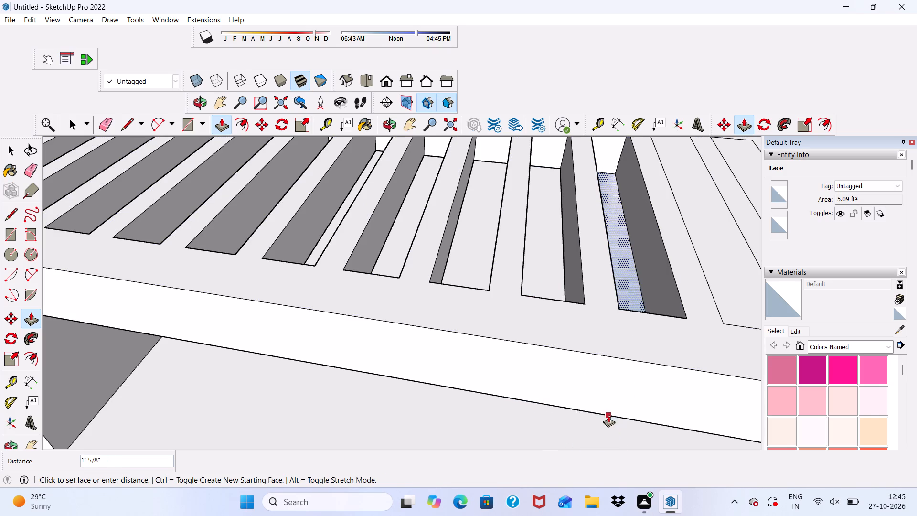
pyautogui.click(588, 414)
pyautogui.scroll(-5, 453, 326)
pyautogui.scroll(2, 623, 296)
pyautogui.click(623, 296)
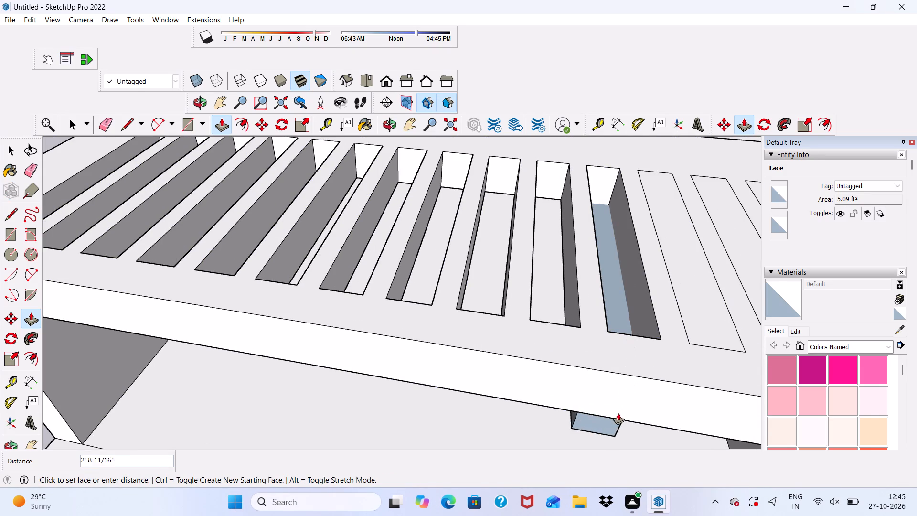
pyautogui.click(618, 419)
# Push/Pull the last three narrow rectangles, nearest the tower, down through the canopy slab to complete the slot row.
pyautogui.scroll(-5, 557, 295)
pyautogui.scroll(4, 626, 289)
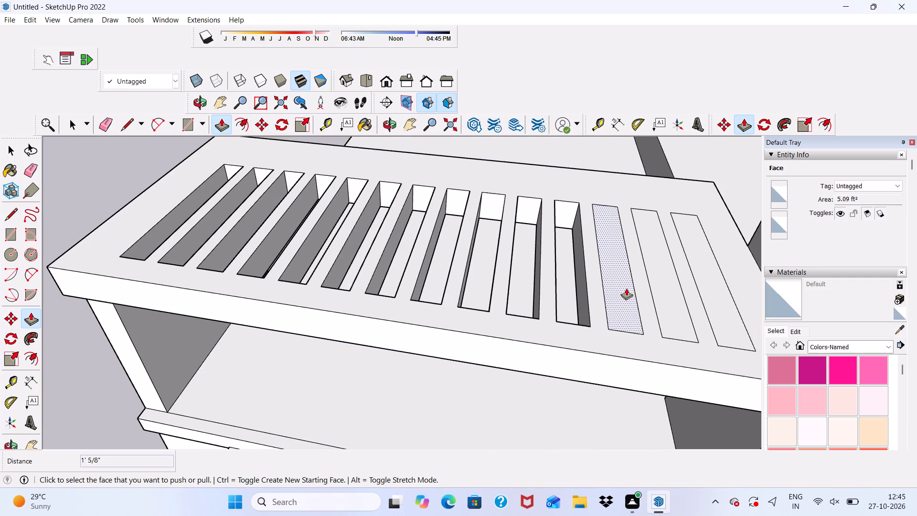
pyautogui.click(623, 289)
pyautogui.click(603, 383)
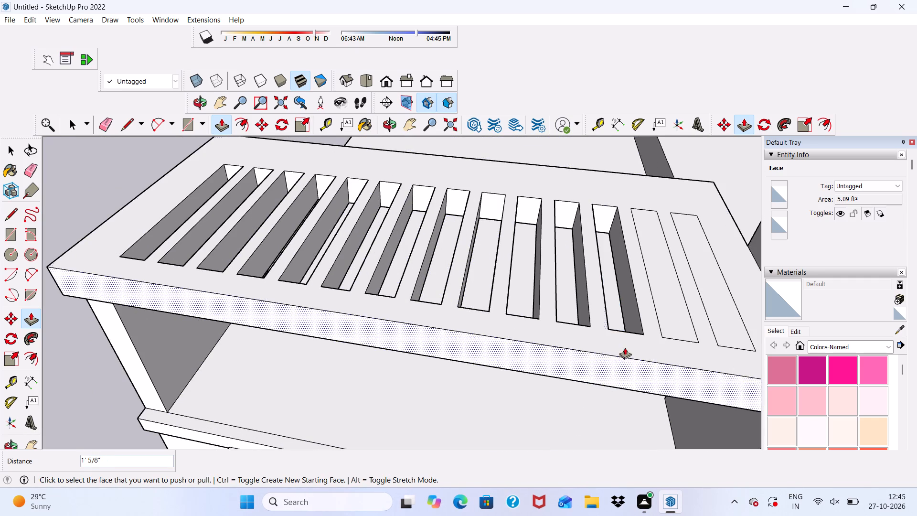
pyautogui.click(675, 314)
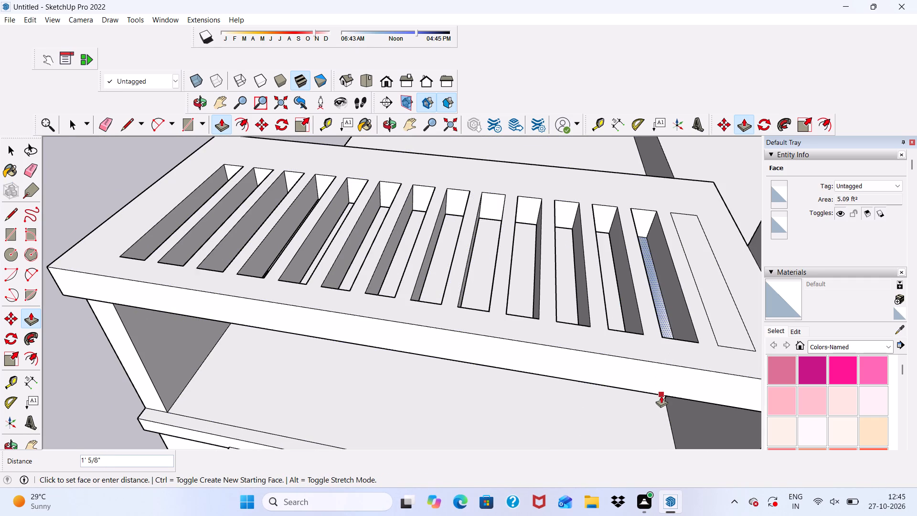
pyautogui.click(661, 396)
pyautogui.click(716, 301)
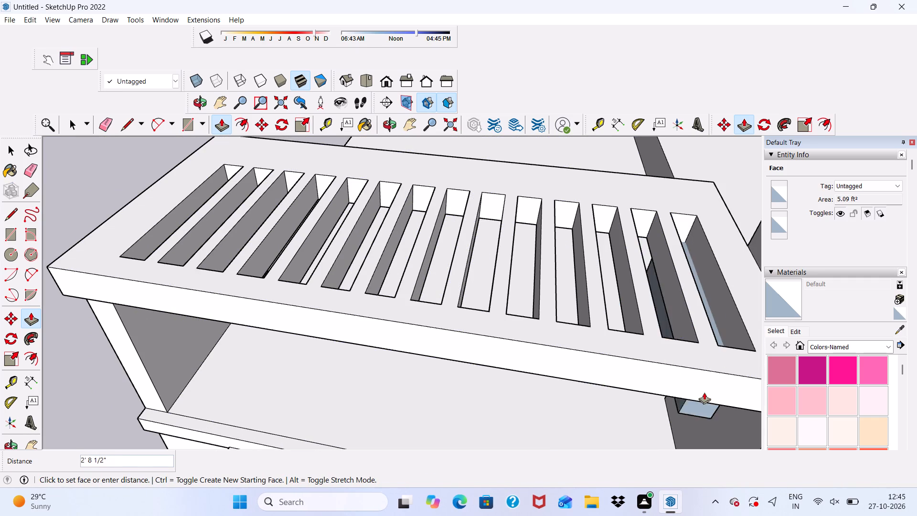
pyautogui.click(678, 398)
# Examine the slotted pergola roof from below and from the front, including its joint with the outer upright wall.
pyautogui.scroll(-6, 400, 261)
pyautogui.moveTo(390, 334); pyautogui.dragTo(427, 149, button='middle')
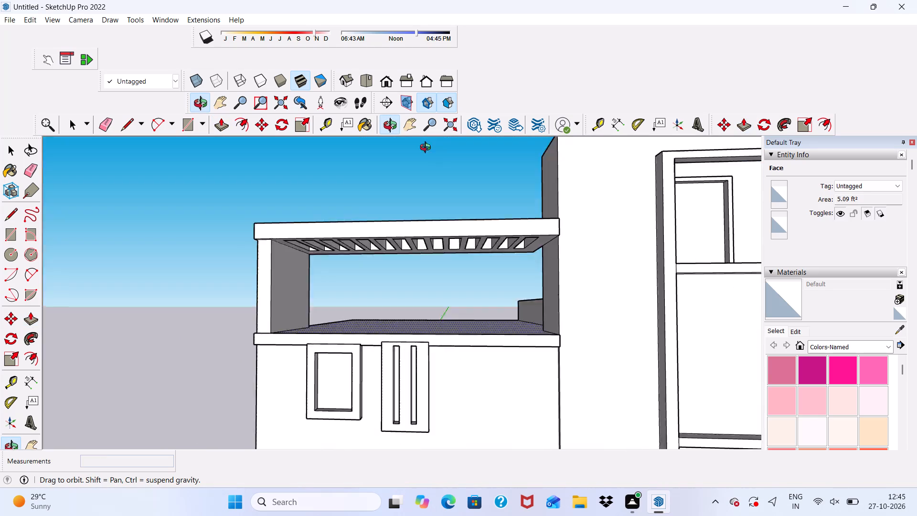
pyautogui.moveTo(427, 149); pyautogui.dragTo(418, 204, button='middle')
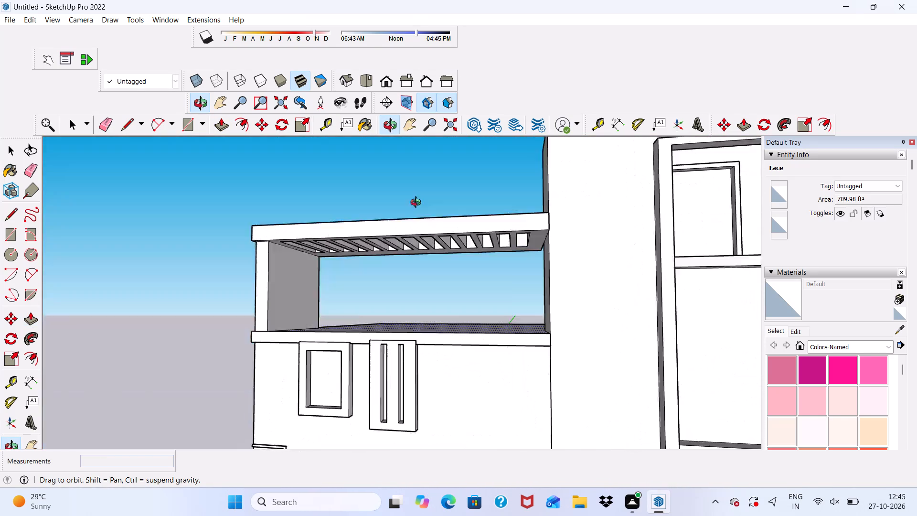
pyautogui.moveTo(418, 204); pyautogui.dragTo(412, 202, button='middle')
pyautogui.press('space')
pyautogui.click(209, 290)
pyautogui.scroll(-5, 204, 269)
pyautogui.moveTo(241, 334); pyautogui.dragTo(333, 193, button='middle')
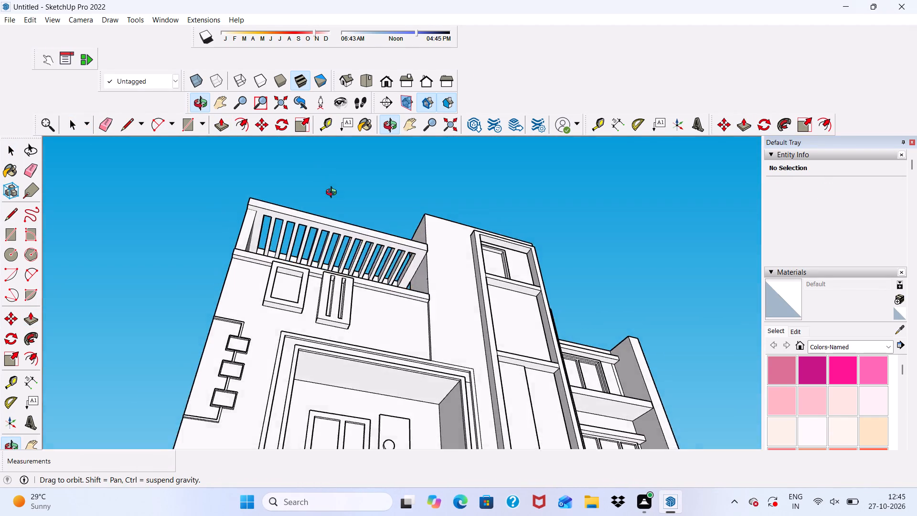
pyautogui.moveTo(333, 193); pyautogui.dragTo(289, 290, button='middle')
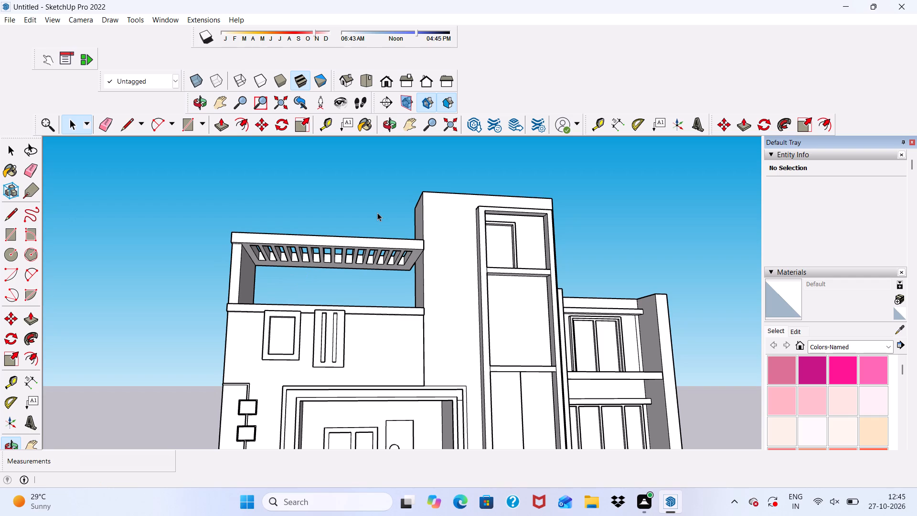
pyautogui.scroll(-4, 377, 213)
pyautogui.scroll(4, 238, 207)
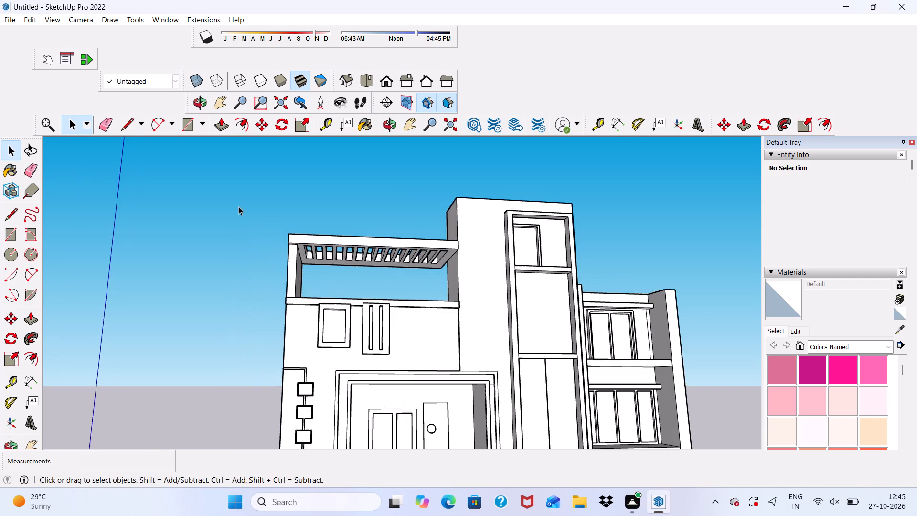
pyautogui.scroll(14, 276, 231)
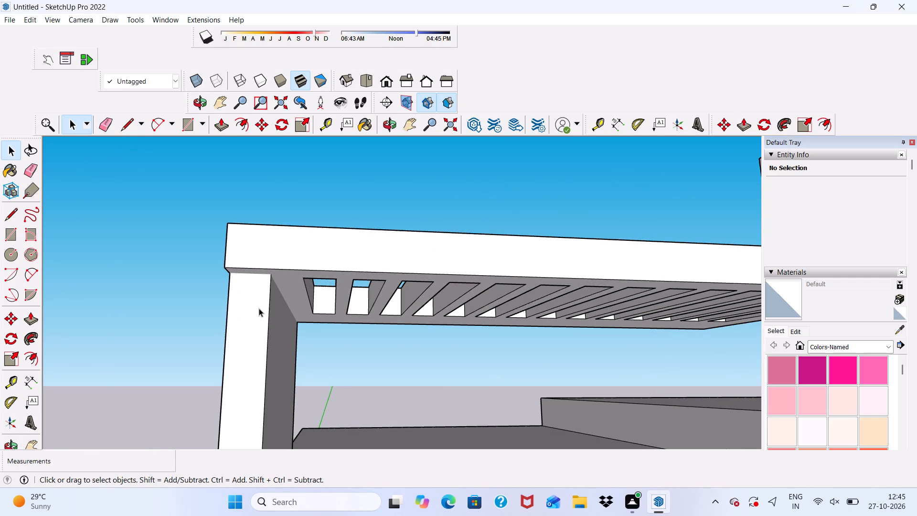
pyautogui.scroll(-1, 251, 269)
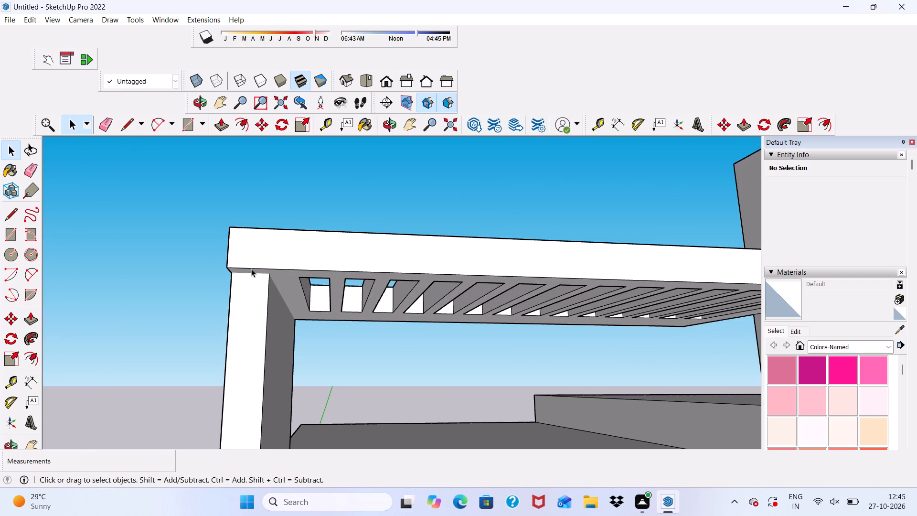
# Erase the upper edge of the thin strip between the canopy slab and the upright wall on the outer face.
pyautogui.moveTo(251, 269); pyautogui.dragTo(380, 265, button='middle')
pyautogui.scroll(-1, 251, 269)
pyautogui.scroll(7, 370, 246)
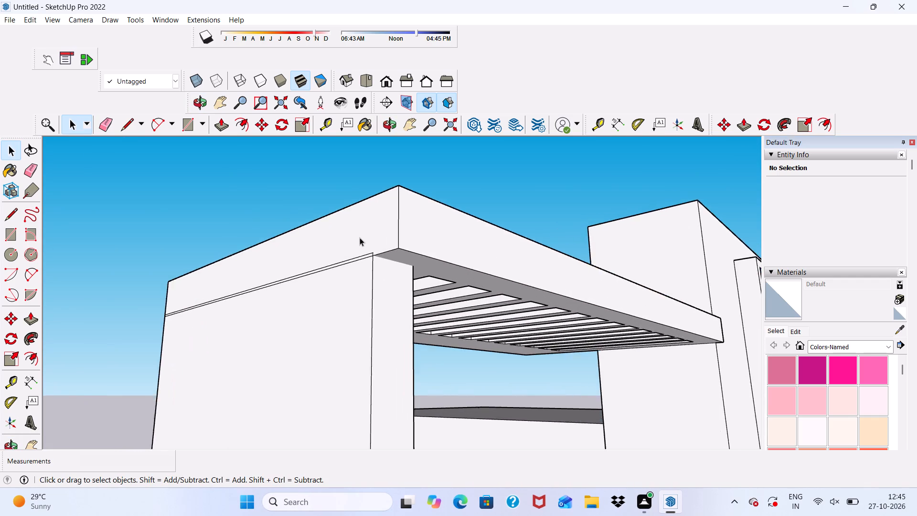
pyautogui.scroll(3, 360, 237)
pyautogui.scroll(-2, 358, 243)
pyautogui.moveTo(101, 122); pyautogui.dragTo(105, 129)
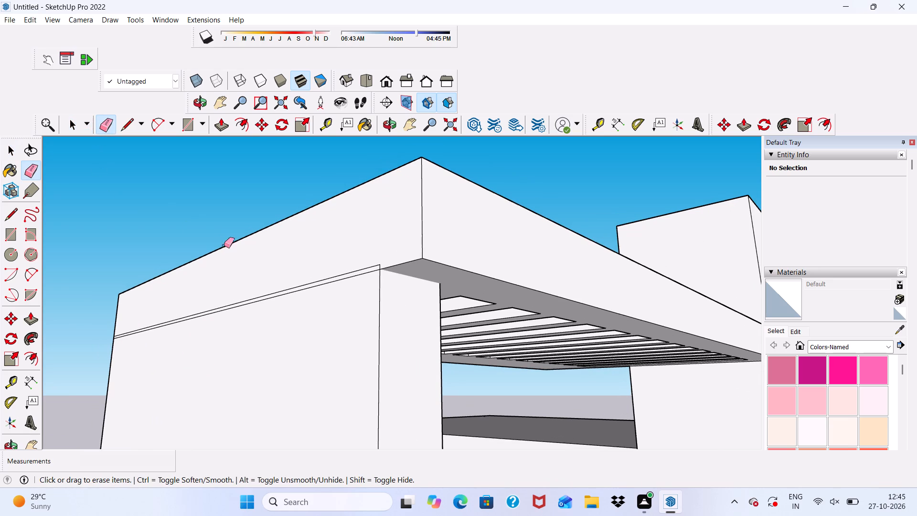
pyautogui.moveTo(278, 279); pyautogui.dragTo(283, 287)
pyautogui.click(284, 290)
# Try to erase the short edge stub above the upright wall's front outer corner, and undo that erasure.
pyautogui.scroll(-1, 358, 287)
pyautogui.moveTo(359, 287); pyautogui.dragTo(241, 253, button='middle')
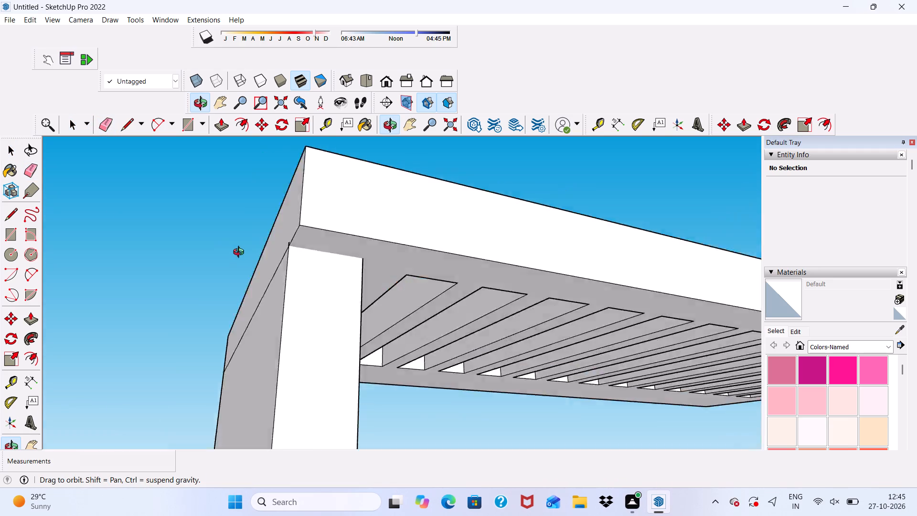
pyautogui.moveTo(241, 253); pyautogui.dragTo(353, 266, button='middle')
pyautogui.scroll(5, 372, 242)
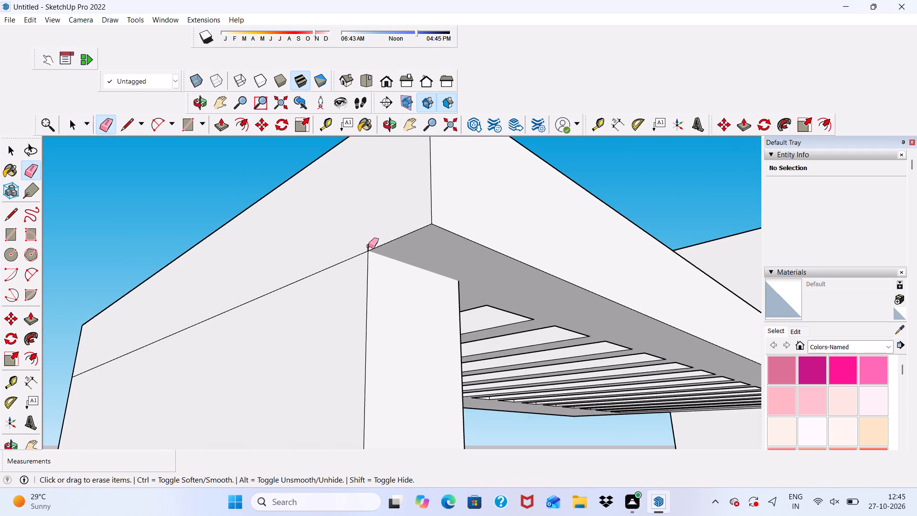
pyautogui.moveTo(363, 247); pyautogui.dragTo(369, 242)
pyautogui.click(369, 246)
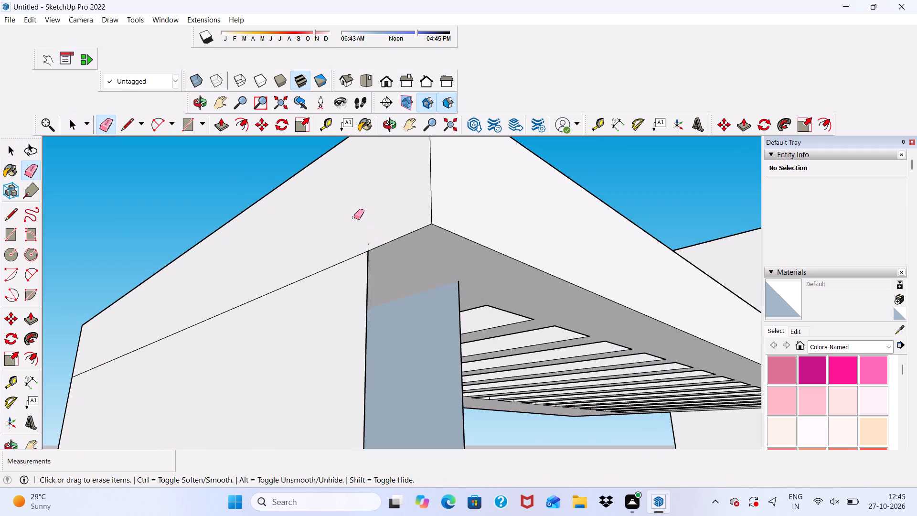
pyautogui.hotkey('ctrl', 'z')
# Push/Pull the canopy slab's outer end face 3 15/16" outward, past the upright wall.
pyautogui.press('space')
pyautogui.click(354, 217)
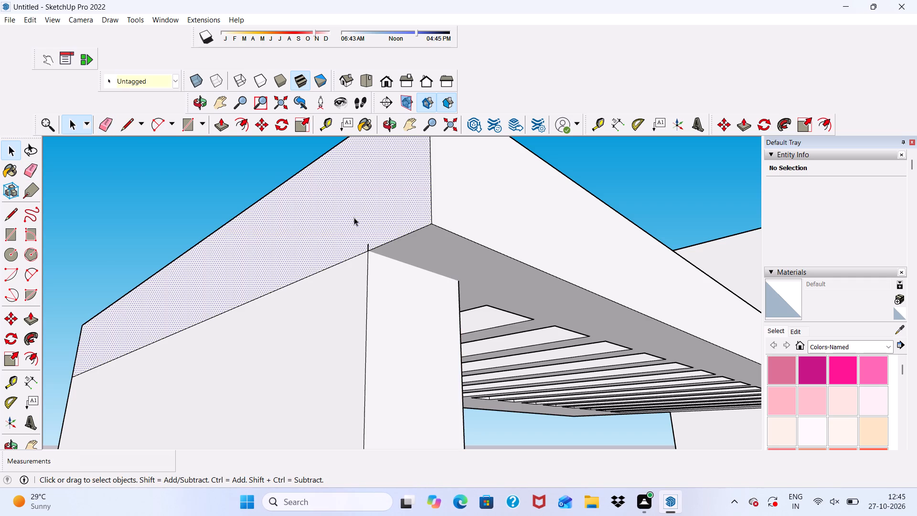
pyautogui.click(219, 120)
pyautogui.click(249, 228)
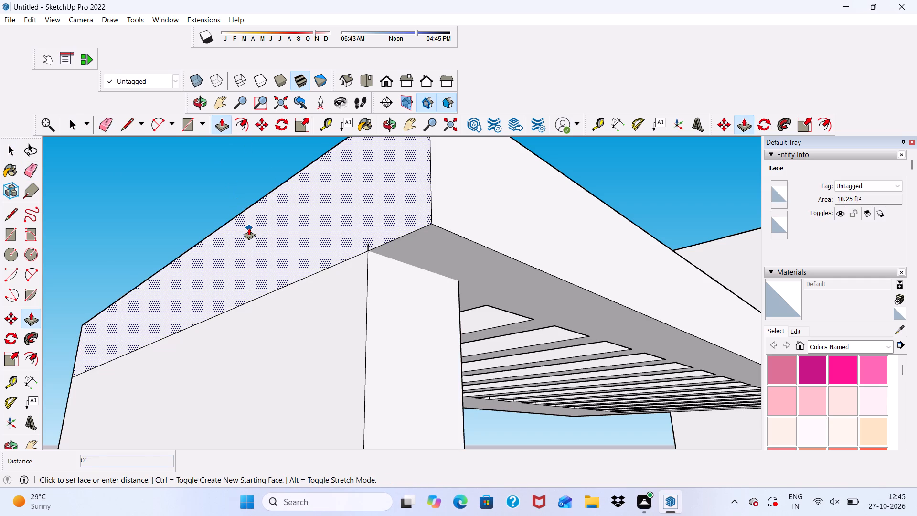
pyautogui.click(214, 227)
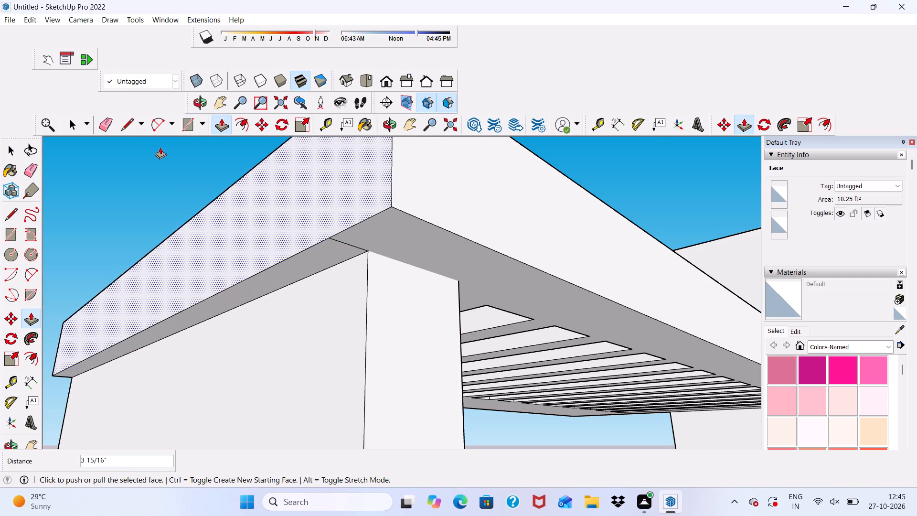
# Erase the leftover edge on the canopy's underside running from the outer end to the upright wall's front corner.
pyautogui.click(107, 124)
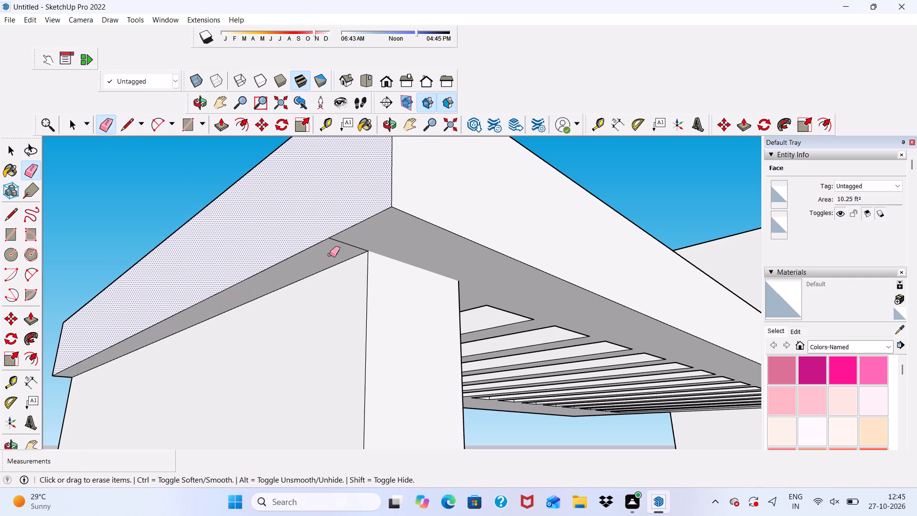
pyautogui.click(343, 240)
pyautogui.scroll(-1, 342, 273)
pyautogui.moveTo(343, 279); pyautogui.dragTo(105, 270, button='middle')
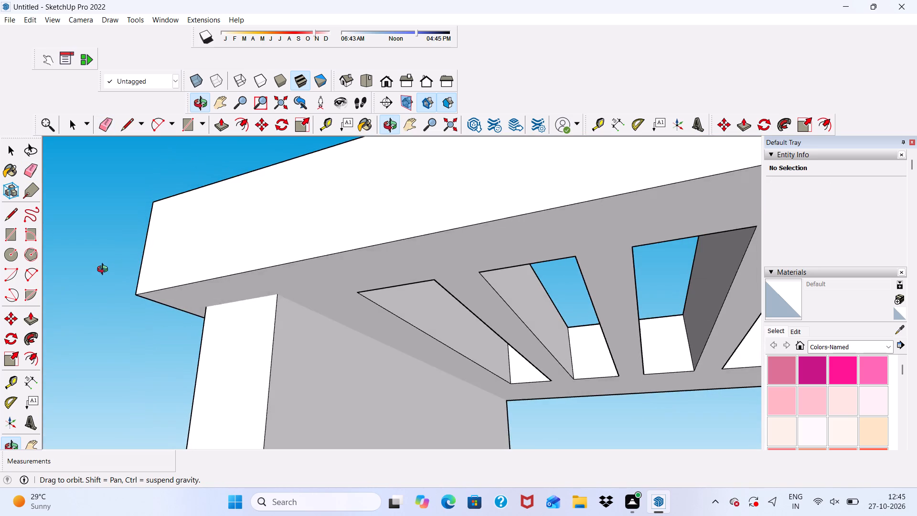
pyautogui.moveTo(105, 270); pyautogui.dragTo(288, 281, button='middle')
pyautogui.press('space')
# Draw a full-length rectangle about 20' 1 3/4" by 2 15/16" along the bottom of the canopy's long front face.
pyautogui.scroll(1, 275, 274)
pyautogui.scroll(-2, 277, 246)
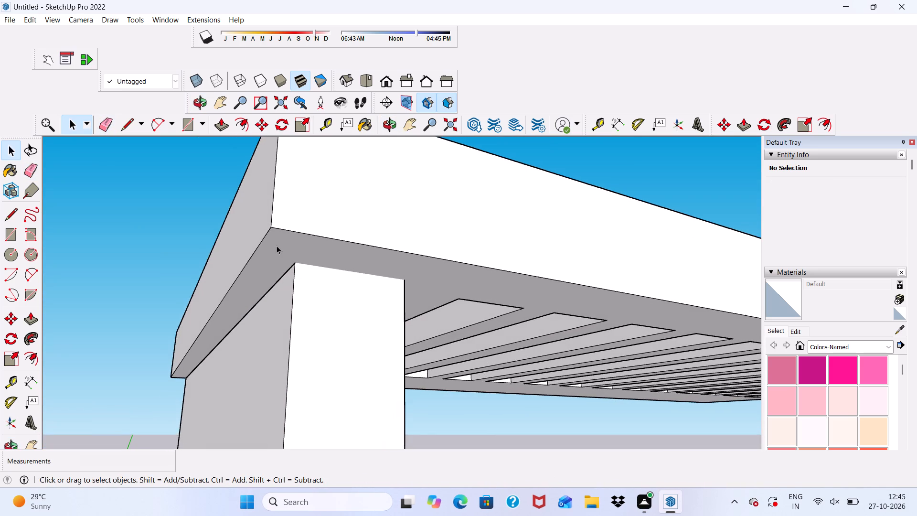
pyautogui.scroll(-12, 277, 246)
pyautogui.moveTo(270, 228); pyautogui.dragTo(245, 290, button='middle')
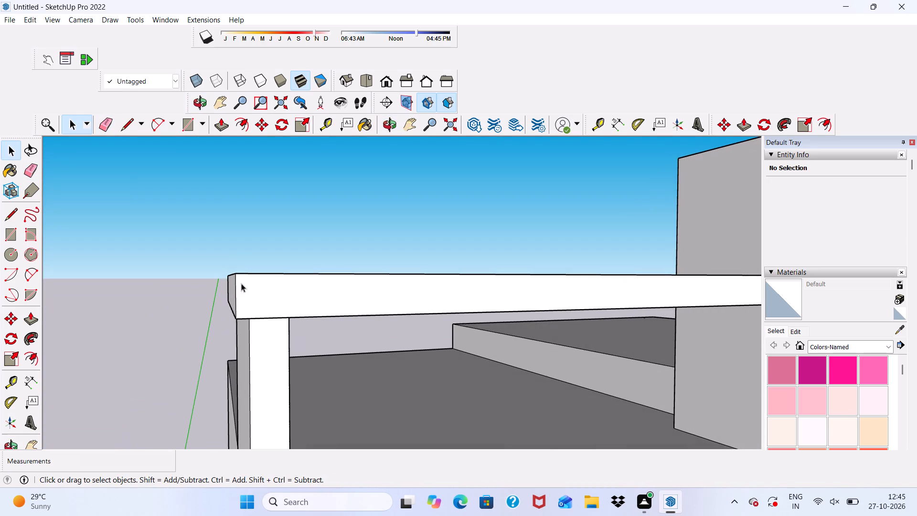
pyautogui.click(184, 130)
pyautogui.scroll(-3, 329, 299)
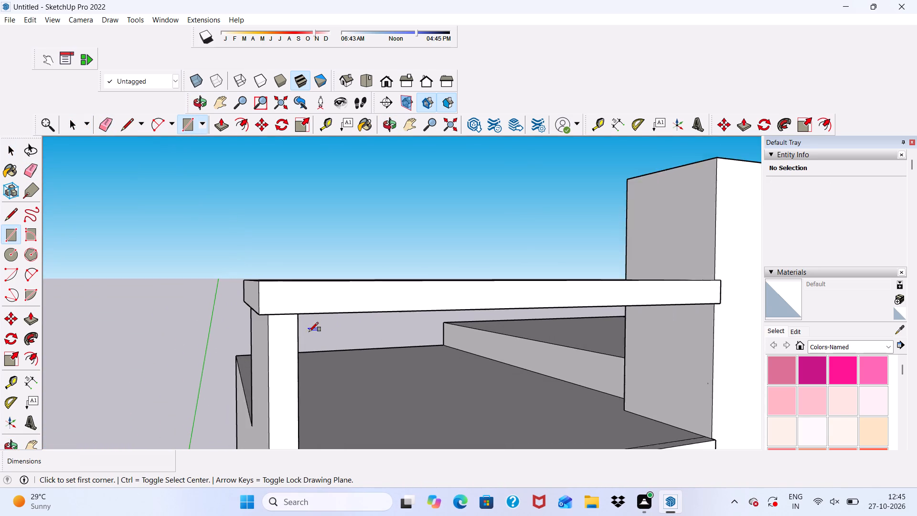
pyautogui.scroll(7, 284, 329)
pyautogui.click(250, 305)
pyautogui.scroll(-4, 301, 298)
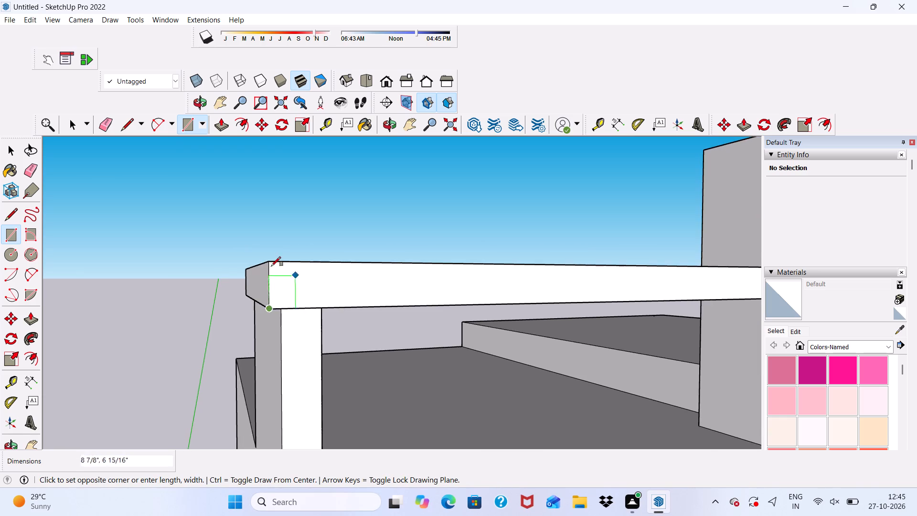
pyautogui.scroll(-5, 236, 262)
pyautogui.scroll(12, 506, 285)
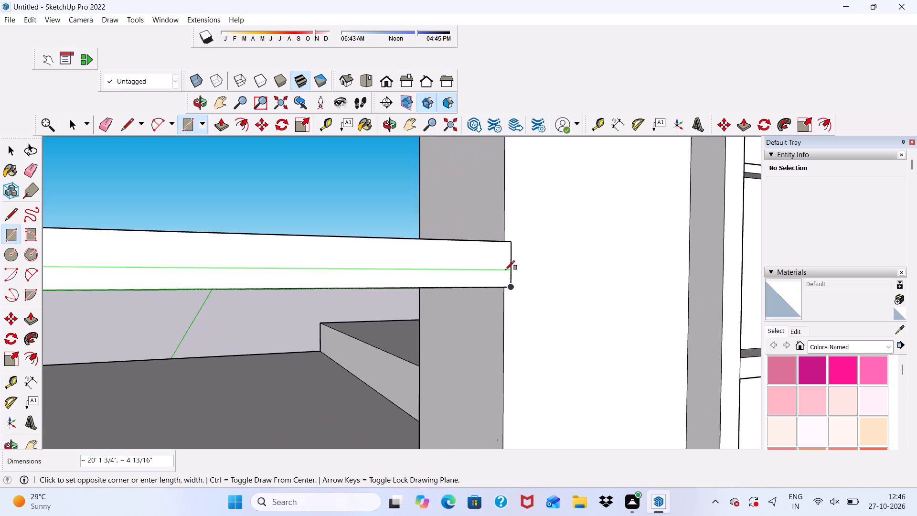
pyautogui.scroll(2, 505, 270)
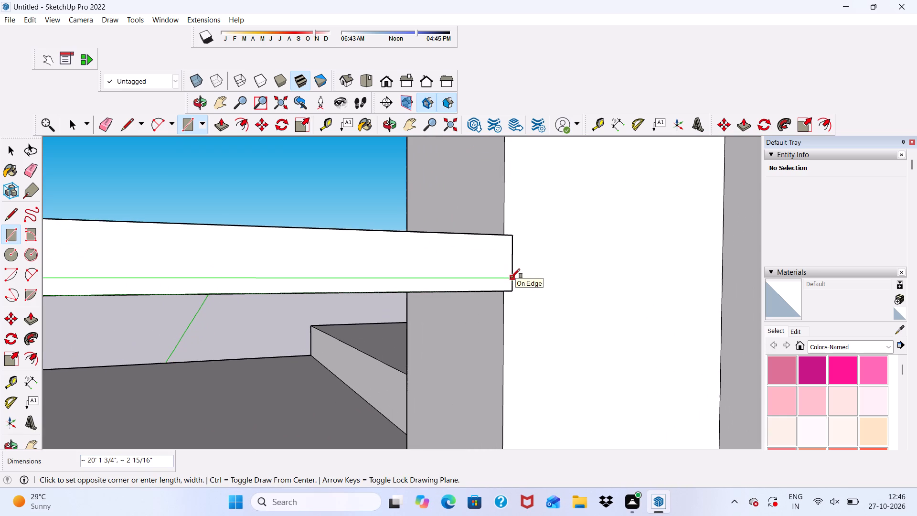
pyautogui.click(511, 278)
pyautogui.scroll(-4, 429, 260)
pyautogui.press('space')
# Copy the bottom strip of the canopy's front face 9 5/8" upward so it meets the face's top edge.
pyautogui.scroll(4, 373, 291)
pyautogui.scroll(-2, 370, 253)
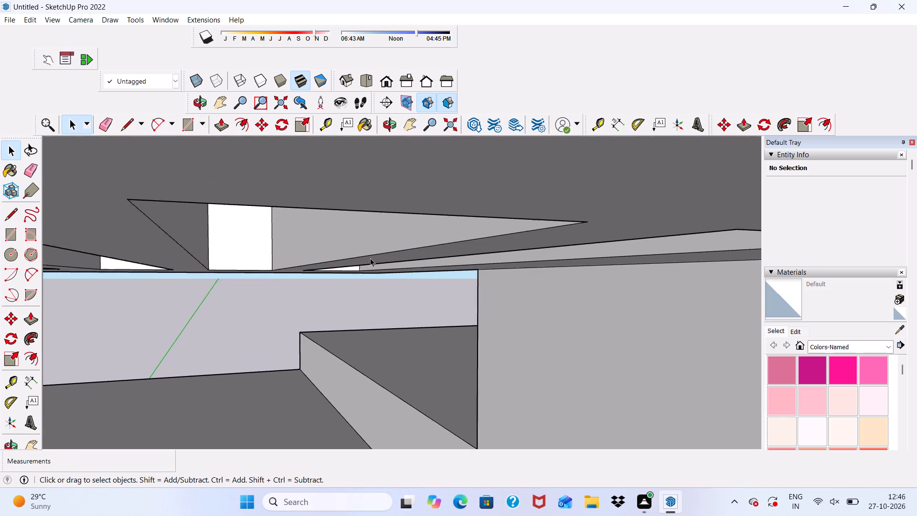
pyautogui.scroll(-6, 370, 258)
pyautogui.scroll(5, 352, 273)
pyautogui.doubleClick(347, 283)
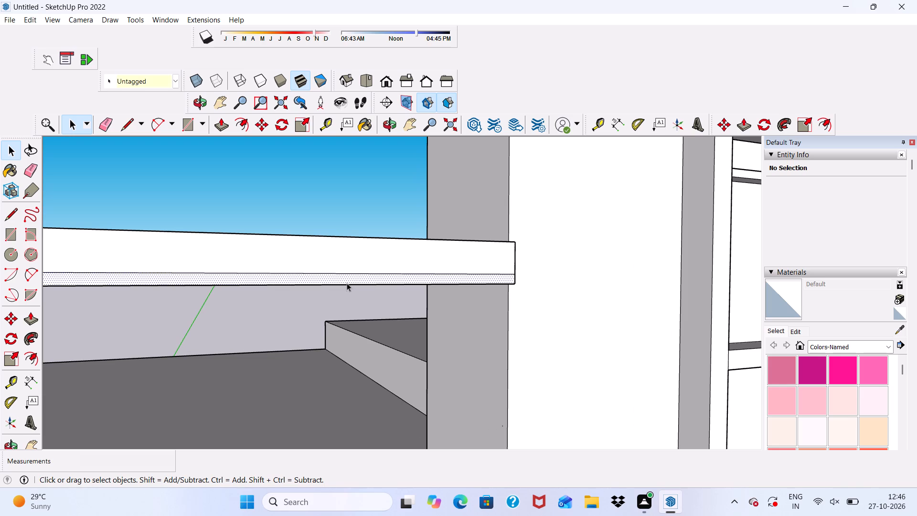
pyautogui.click(263, 122)
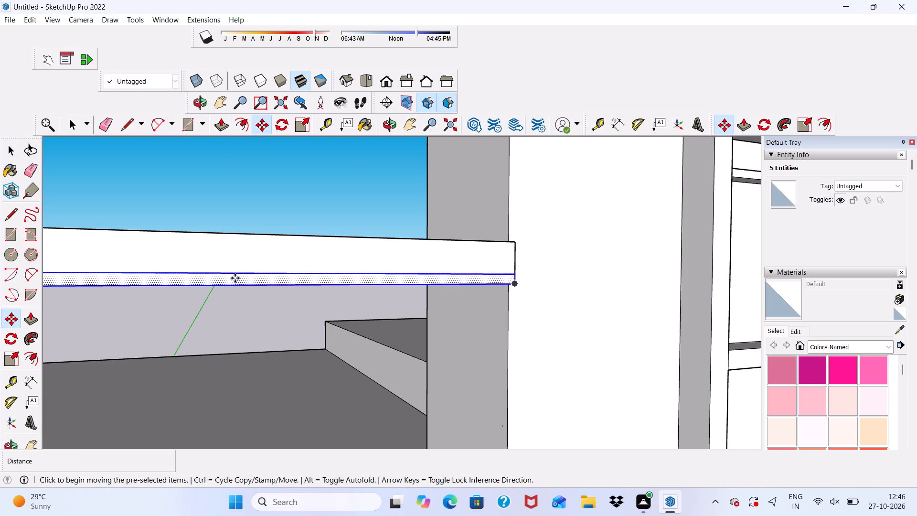
pyautogui.click(235, 277)
pyautogui.scroll(-2, 235, 246)
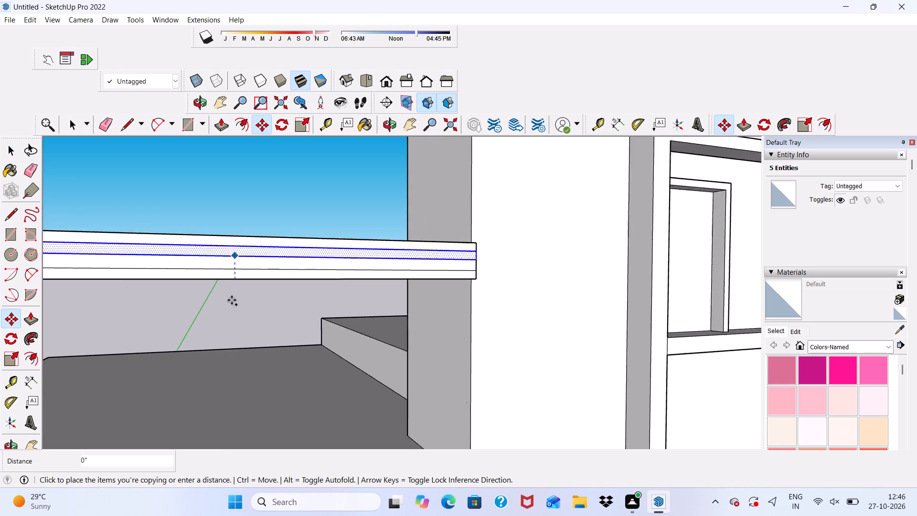
pyautogui.scroll(-5, 232, 300)
pyautogui.scroll(3, 245, 260)
pyautogui.scroll(-2, 245, 260)
pyautogui.scroll(3, 255, 275)
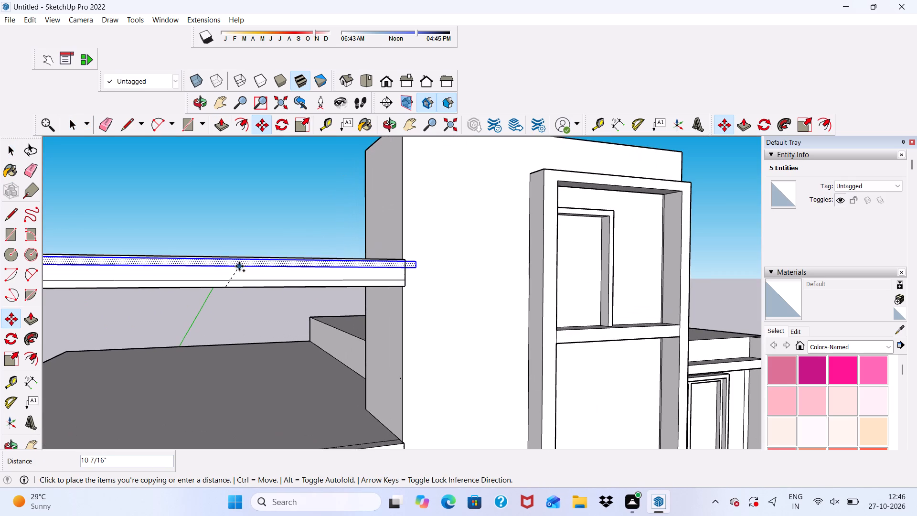
pyautogui.scroll(3, 229, 264)
pyautogui.click(229, 264)
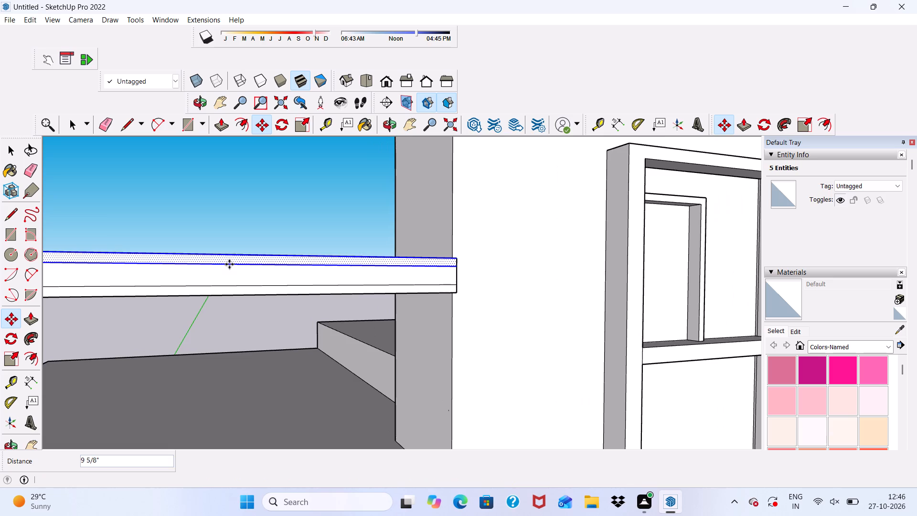
pyautogui.scroll(-4, 228, 266)
pyautogui.scroll(1, 249, 294)
pyautogui.scroll(-13, 279, 282)
pyautogui.press('space')
pyautogui.scroll(8, 262, 276)
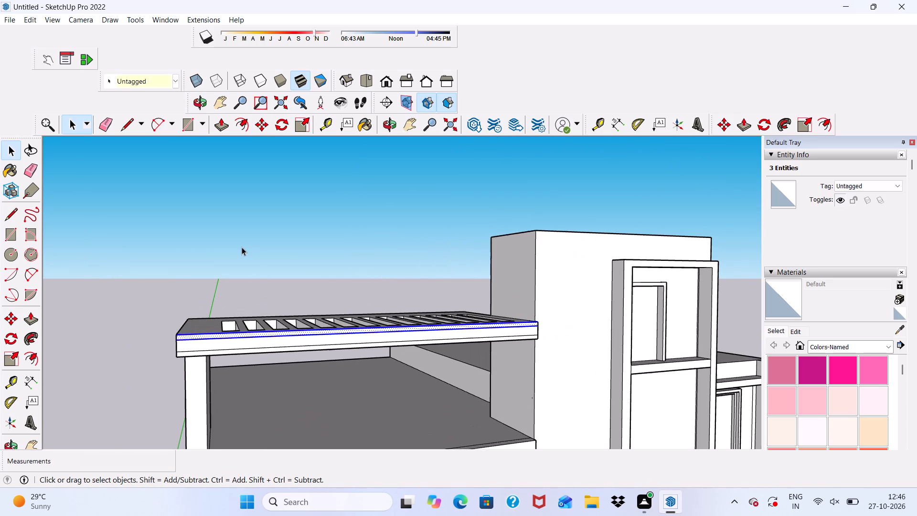
pyautogui.click(242, 247)
# Push/Pull the upper strip of the canopy's front face 3" outward.
pyautogui.click(222, 125)
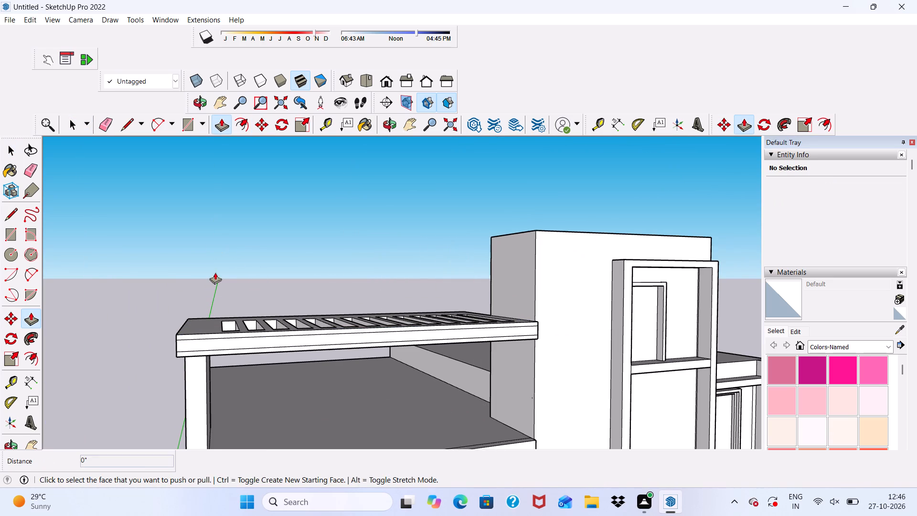
pyautogui.scroll(2, 215, 272)
pyautogui.scroll(1, 195, 390)
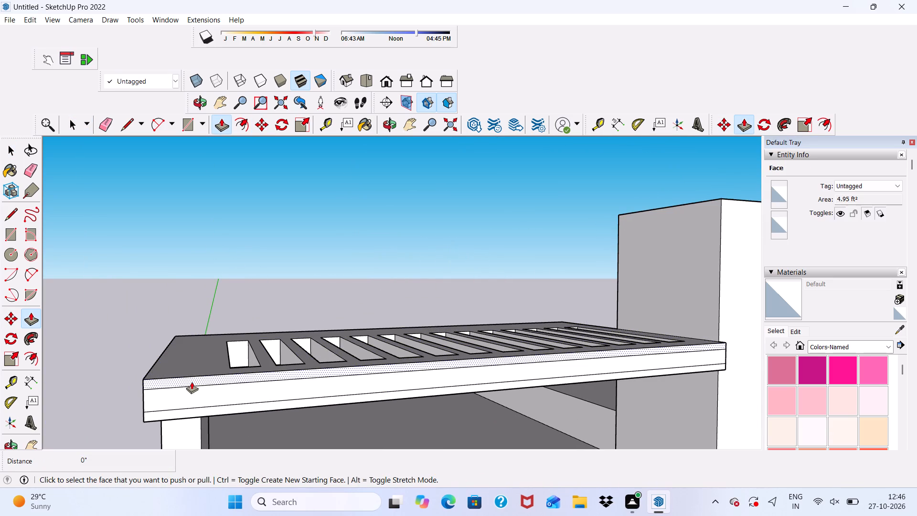
pyautogui.click(192, 382)
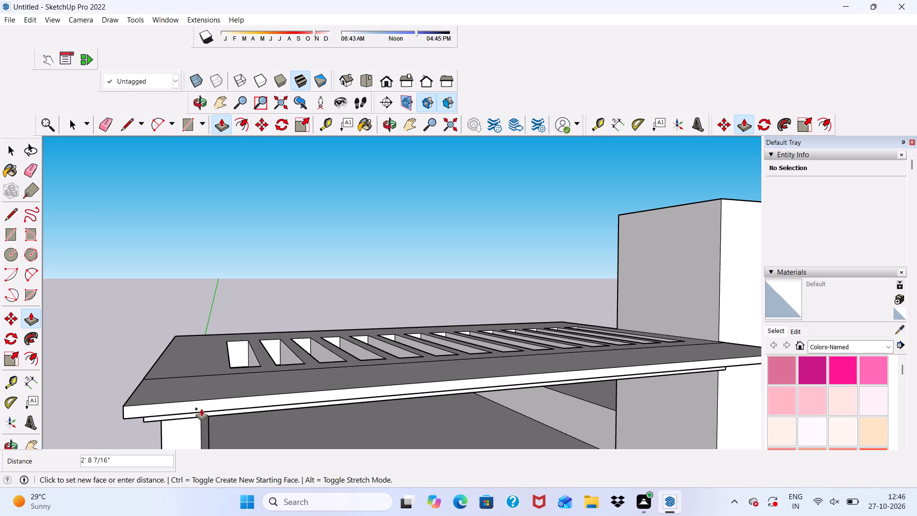
pyautogui.press('3')
pyautogui.hotkey('shift', '"')
pyautogui.press('Return')
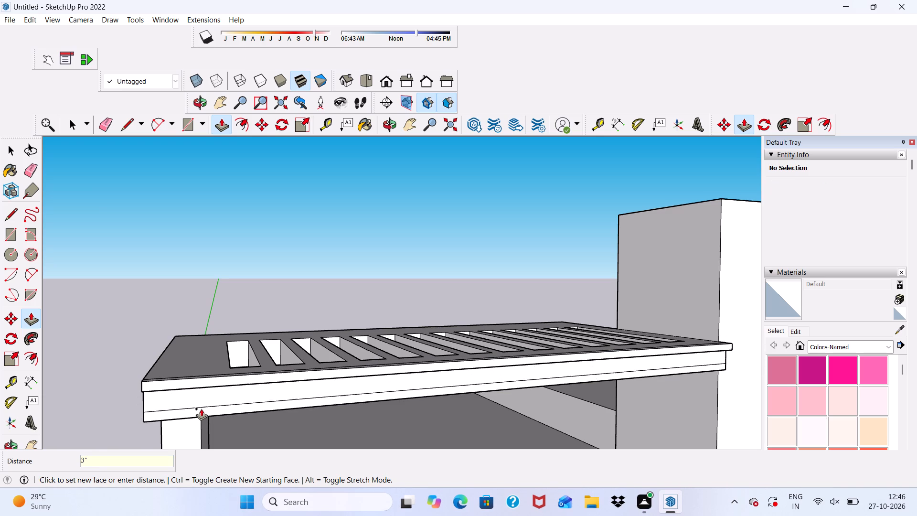
# Push/Pull the lower strip of the canopy's front face 3" outward, flush with the upper band.
pyautogui.scroll(5, 193, 409)
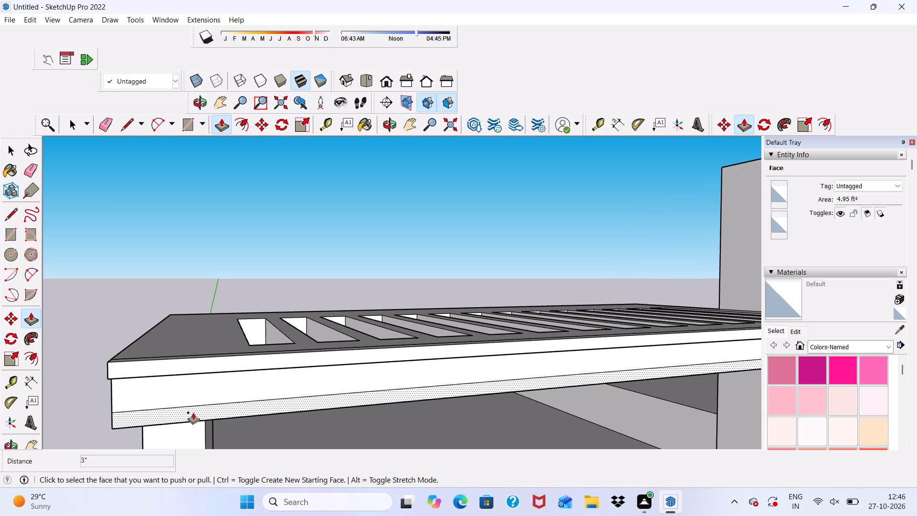
pyautogui.click(193, 412)
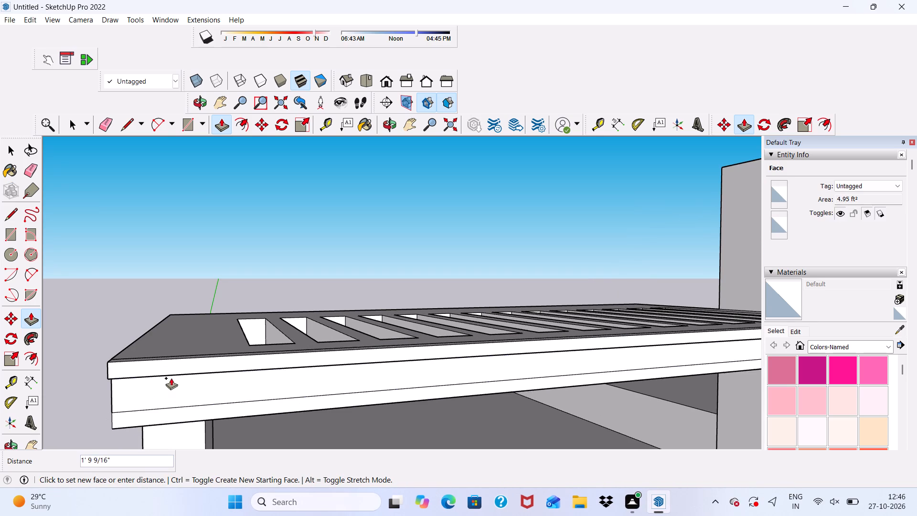
pyautogui.click(174, 374)
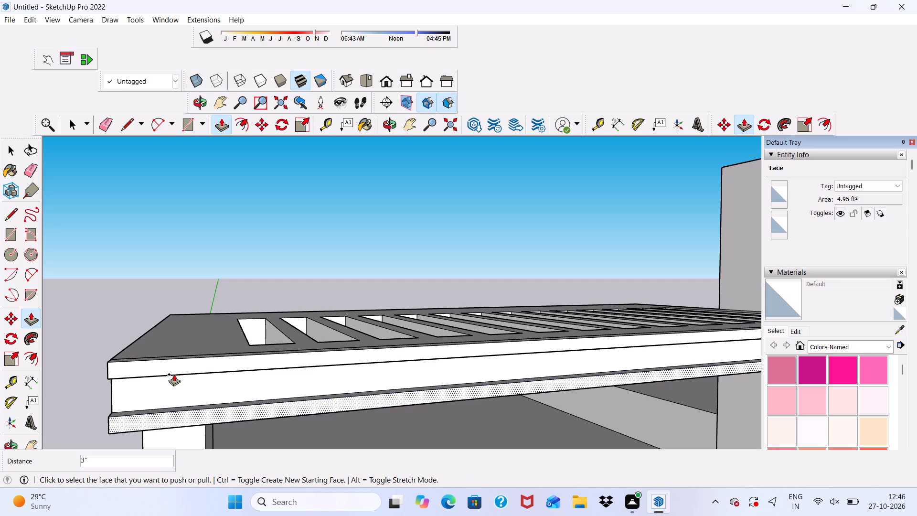
# Push/Pull the lower band's end face 2 1/4" outward past the canopy's outer end face.
pyautogui.scroll(-5, 174, 374)
pyautogui.moveTo(185, 389); pyautogui.dragTo(230, 370, button='middle')
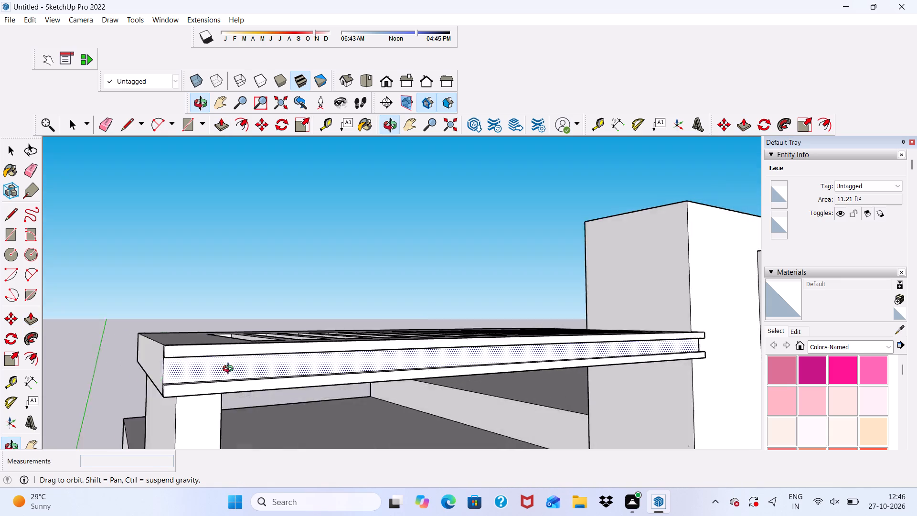
pyautogui.moveTo(230, 370); pyautogui.dragTo(355, 391, button='middle')
pyautogui.scroll(-5, 439, 314)
pyautogui.scroll(4, 440, 410)
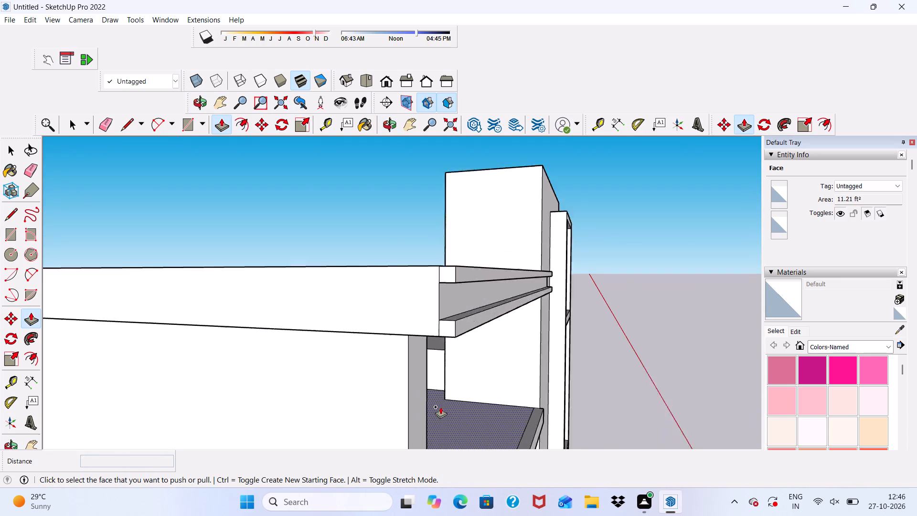
pyautogui.scroll(1, 440, 407)
pyautogui.scroll(2, 444, 285)
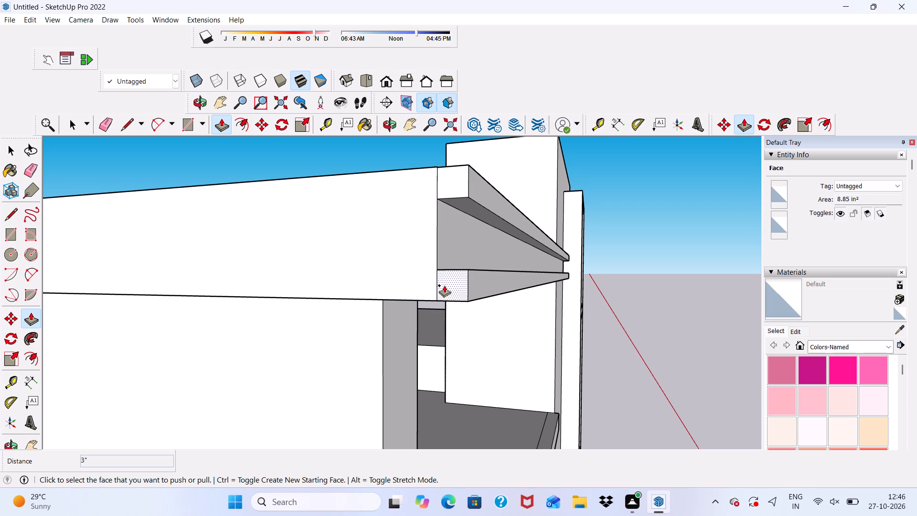
pyautogui.click(444, 285)
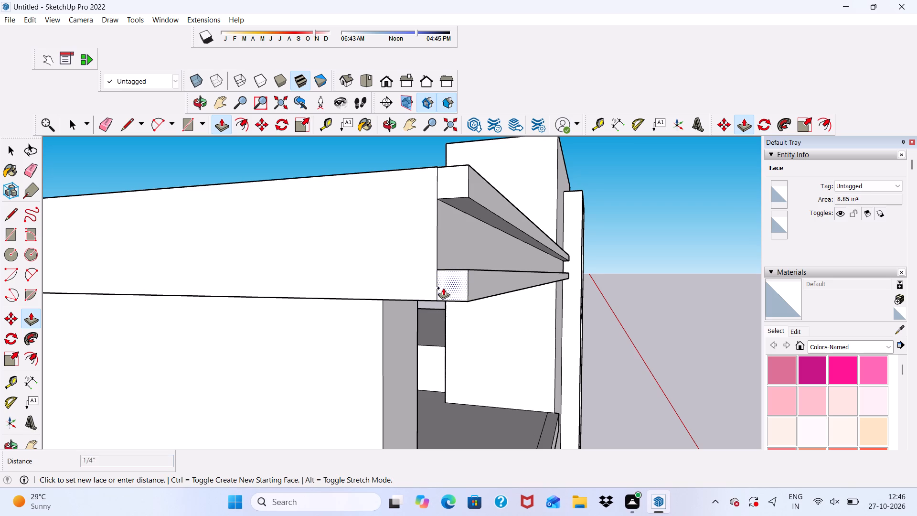
pyautogui.click(438, 291)
pyautogui.scroll(-3, 431, 293)
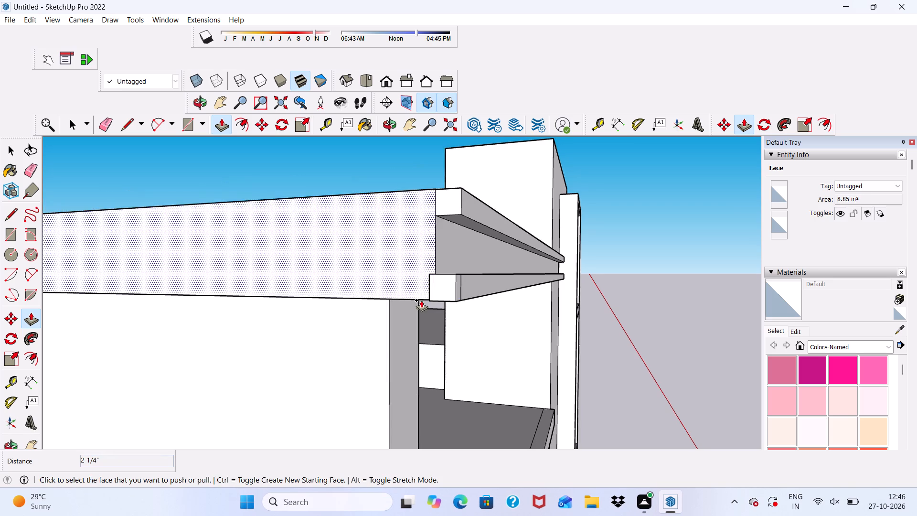
# Push/Pull the lower band's small return face 9' 8 15/16" along the canopy's outer end to its far corner.
pyautogui.moveTo(421, 300); pyautogui.dragTo(554, 306, button='middle')
pyautogui.scroll(3, 521, 289)
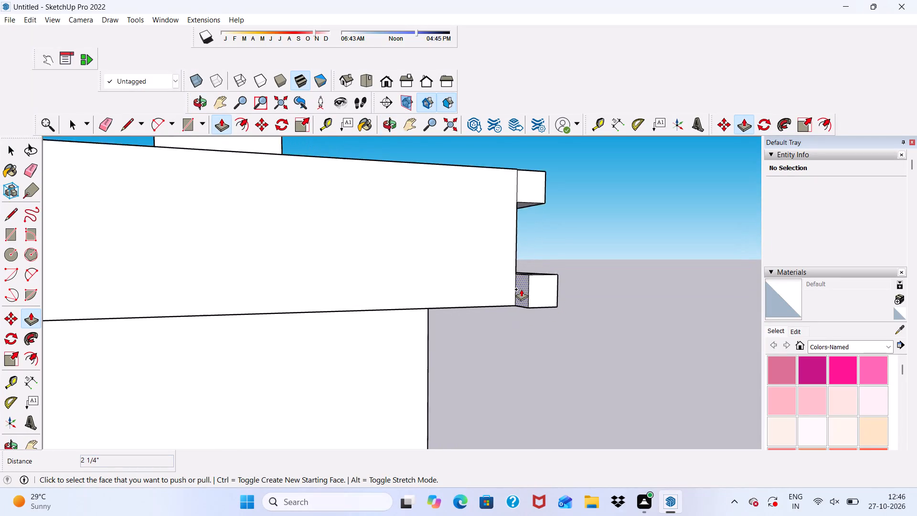
pyautogui.scroll(2, 521, 289)
pyautogui.click(521, 289)
pyautogui.scroll(-14, 426, 286)
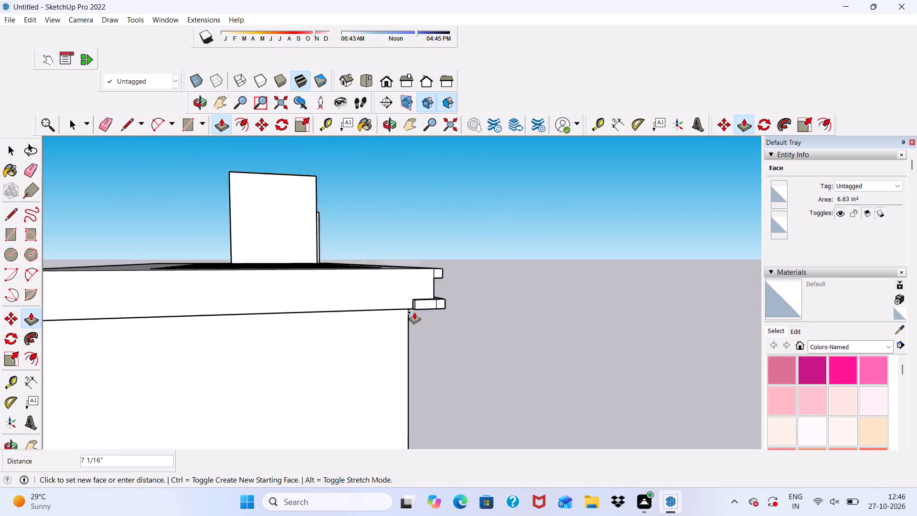
pyautogui.scroll(-2, 414, 312)
pyautogui.scroll(5, 229, 347)
pyautogui.scroll(4, 214, 266)
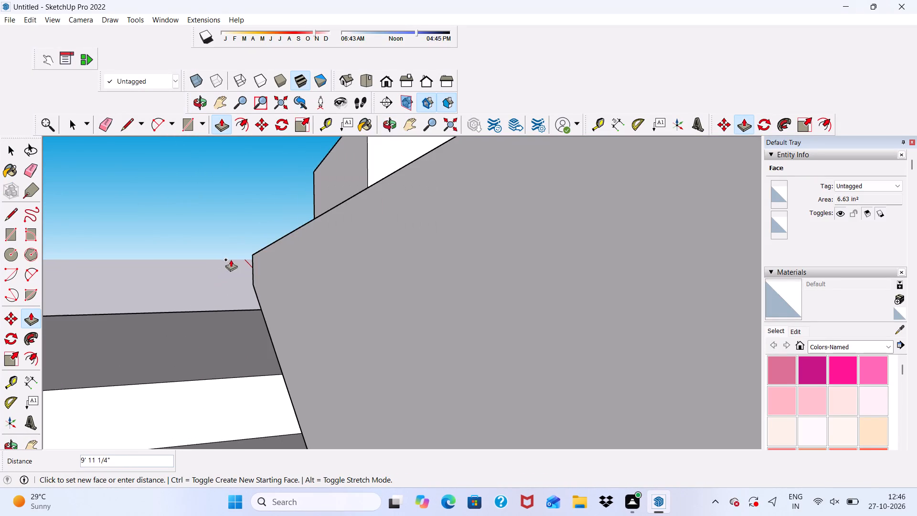
pyautogui.scroll(-5, 235, 264)
pyautogui.scroll(4, 258, 276)
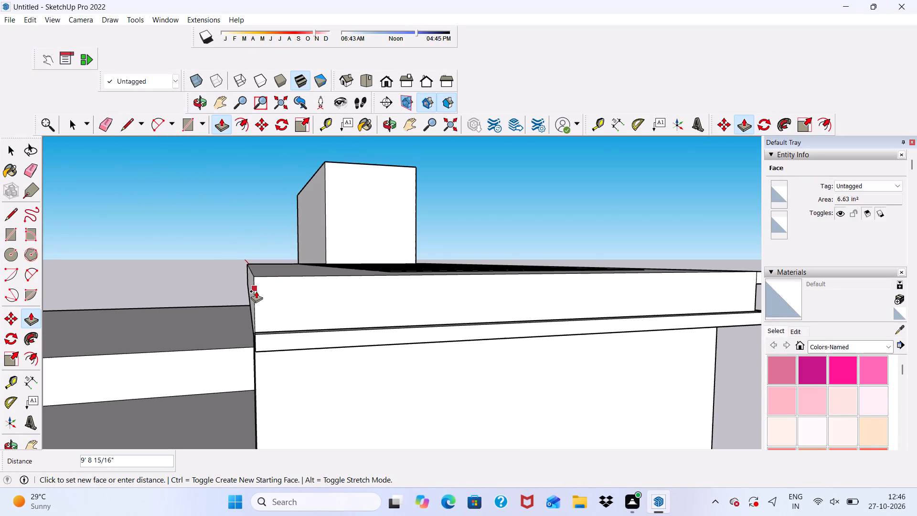
pyautogui.click(256, 303)
# Push/Pull the upper band's end face 1 13/16" outward past the canopy's outer end face.
pyautogui.scroll(-1, 195, 321)
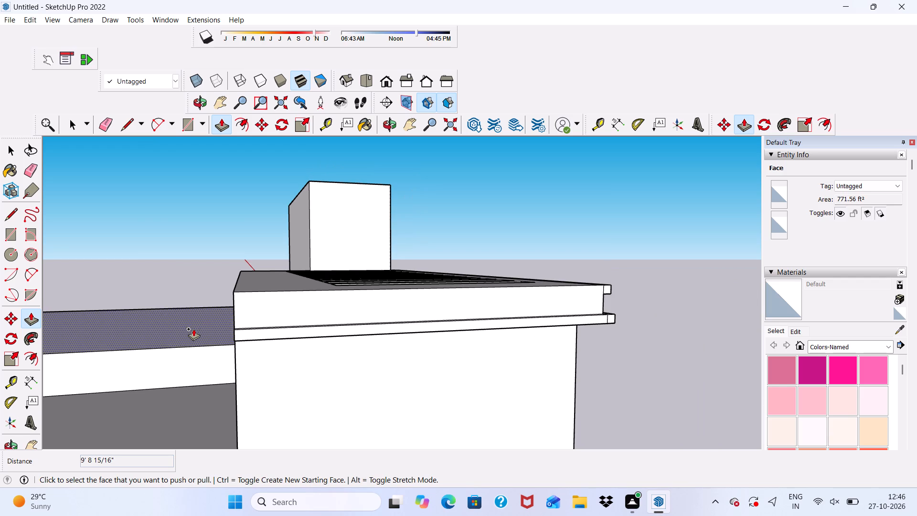
pyautogui.scroll(-1, 193, 329)
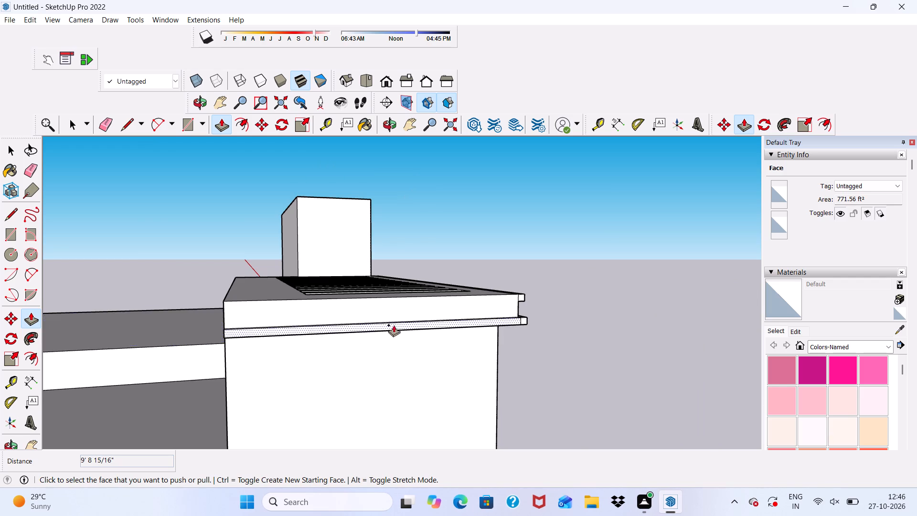
pyautogui.scroll(3, 535, 284)
pyautogui.scroll(5, 492, 338)
pyautogui.click(486, 327)
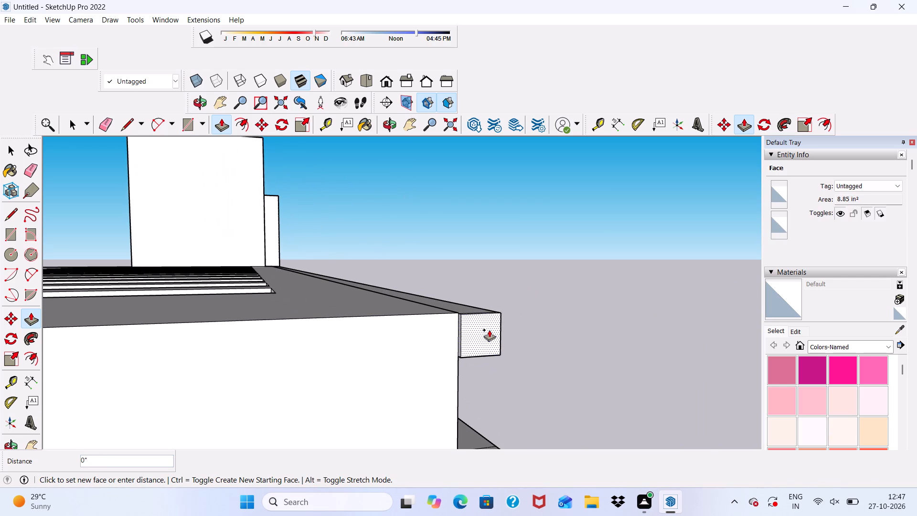
pyautogui.click(496, 339)
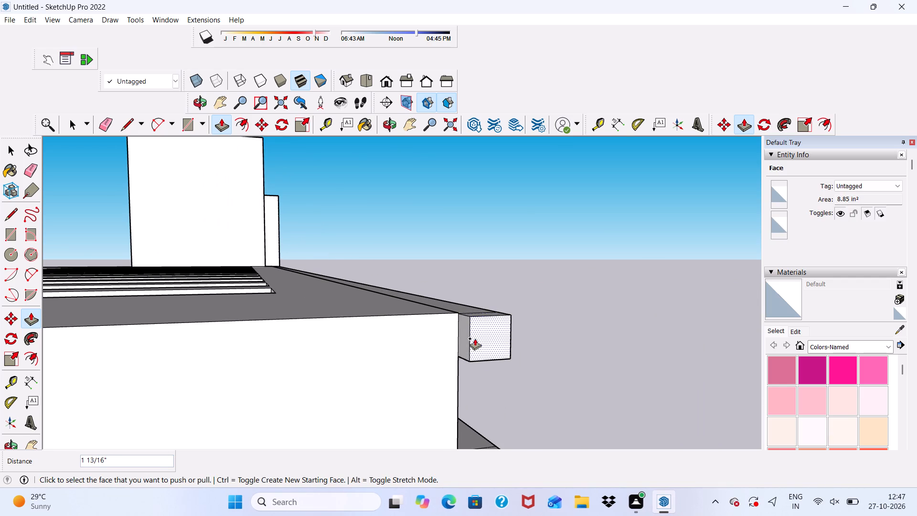
# Push/Pull the upper band's small return face 9' 8 15/16" along the canopy's outer end to its far corner.
pyautogui.scroll(4, 475, 338)
pyautogui.click(460, 323)
pyautogui.scroll(-8, 390, 342)
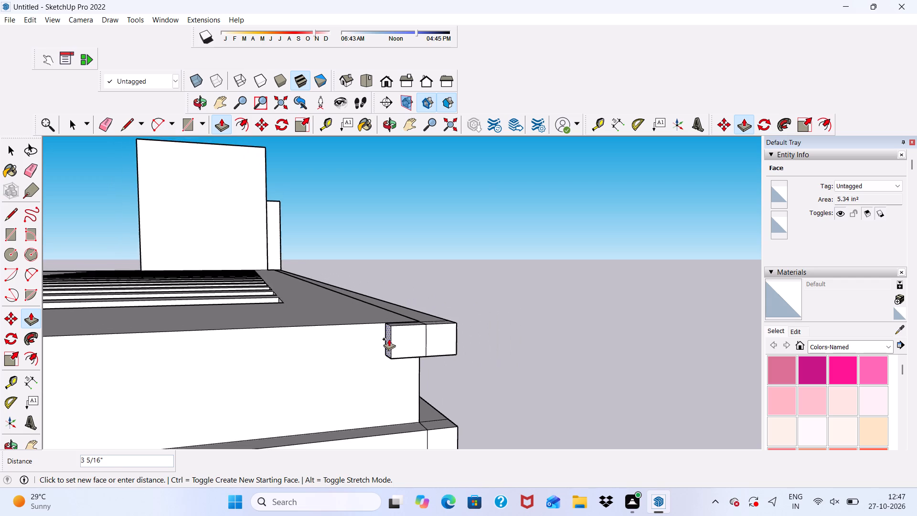
pyautogui.scroll(-19, 389, 339)
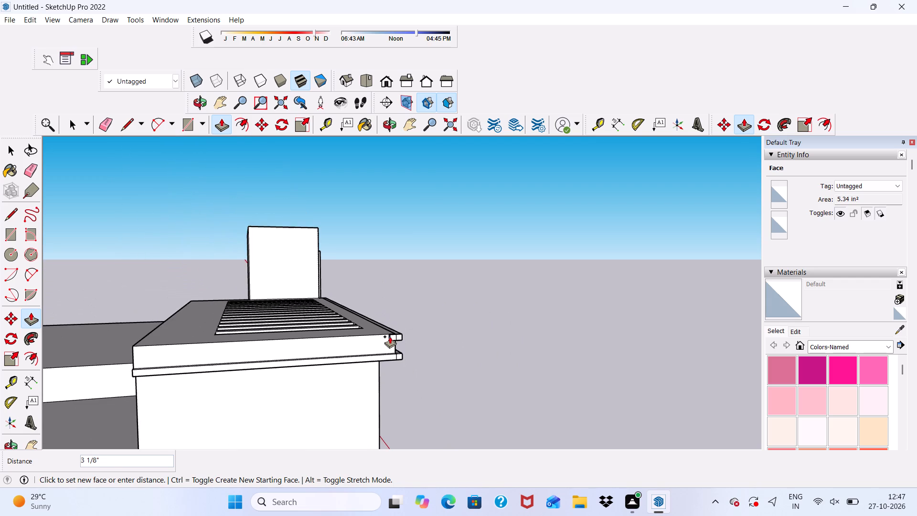
pyautogui.scroll(5, 150, 381)
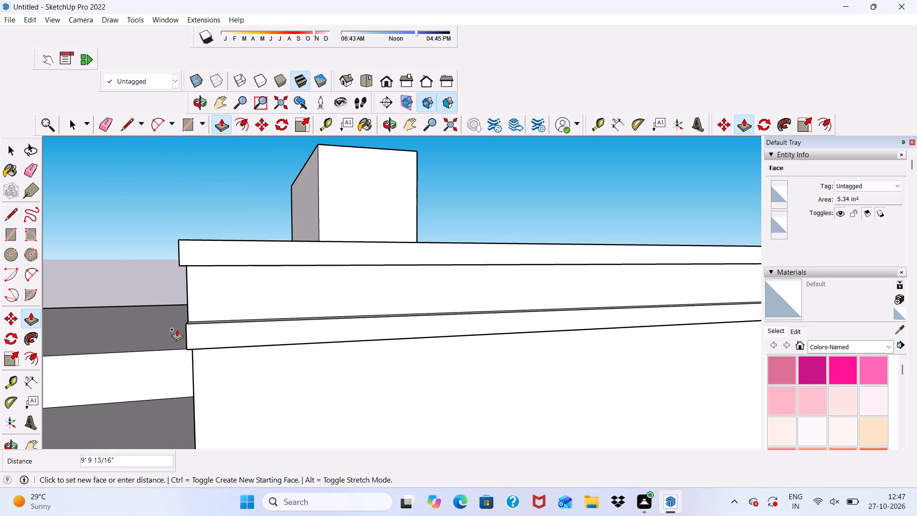
pyautogui.scroll(4, 184, 323)
pyautogui.scroll(-2, 211, 335)
pyautogui.scroll(-5, 334, 302)
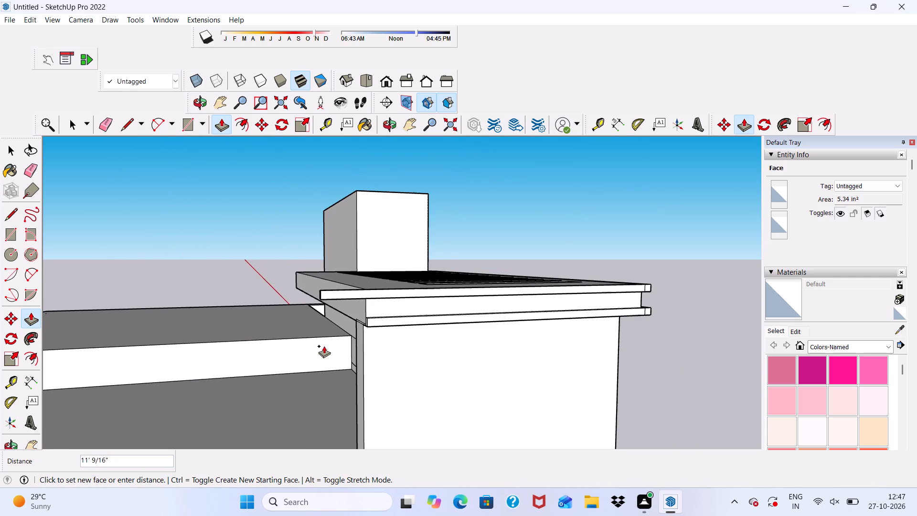
pyautogui.scroll(12, 365, 333)
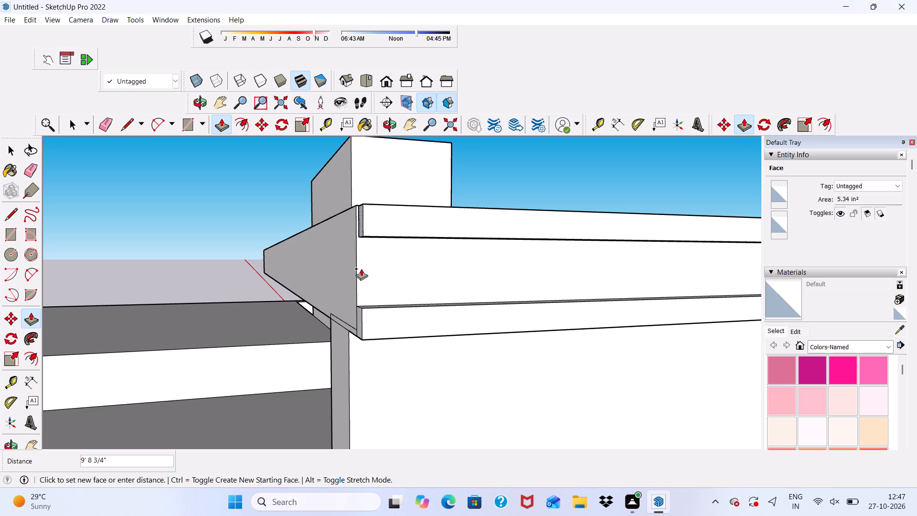
pyautogui.click(357, 292)
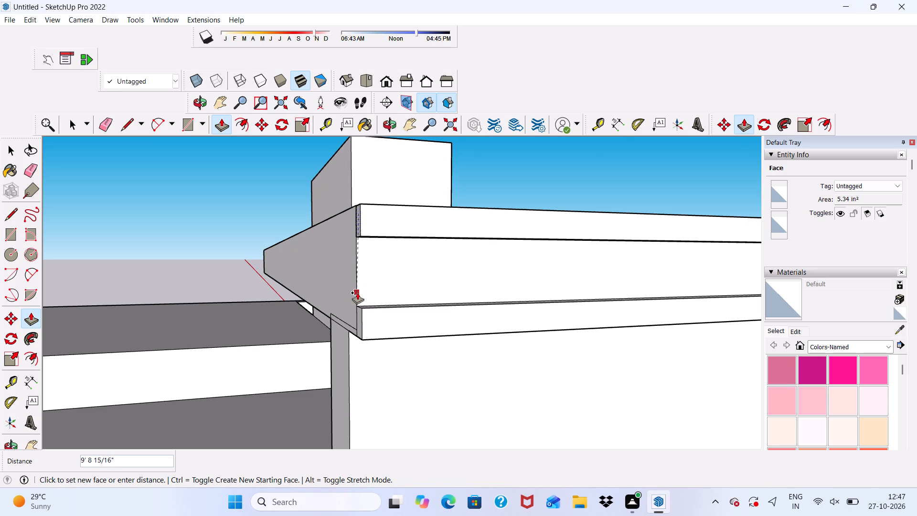
pyautogui.scroll(-12, 336, 292)
pyautogui.scroll(6, 376, 294)
pyautogui.scroll(-1, 403, 277)
pyautogui.scroll(3, 408, 281)
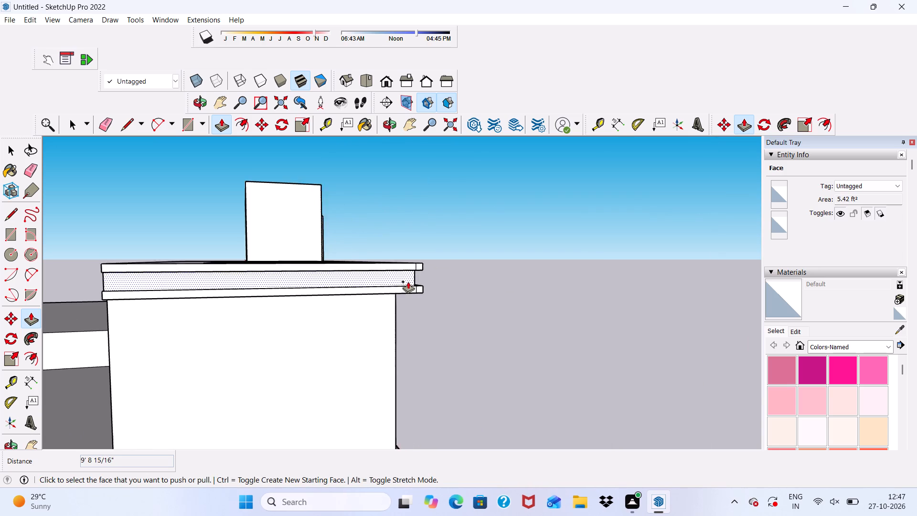
pyautogui.scroll(1, 408, 281)
# Erase the leftover seam edges on the upper band's end face and top surface at the canopy's outer front corner.
pyautogui.click(103, 125)
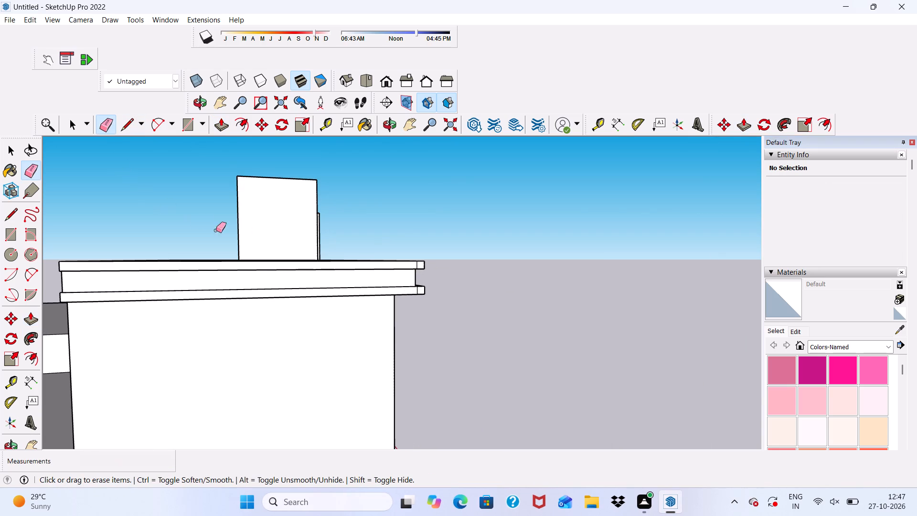
pyautogui.scroll(1, 289, 249)
pyautogui.moveTo(289, 249); pyautogui.dragTo(264, 270, button='middle')
pyautogui.scroll(5, 281, 356)
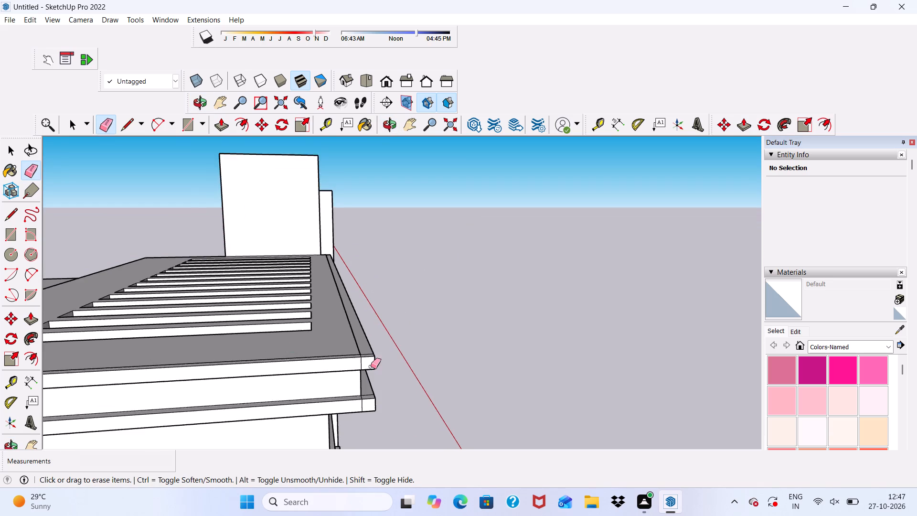
pyautogui.scroll(8, 371, 366)
pyautogui.moveTo(341, 357); pyautogui.dragTo(344, 368)
pyautogui.scroll(4, 344, 340)
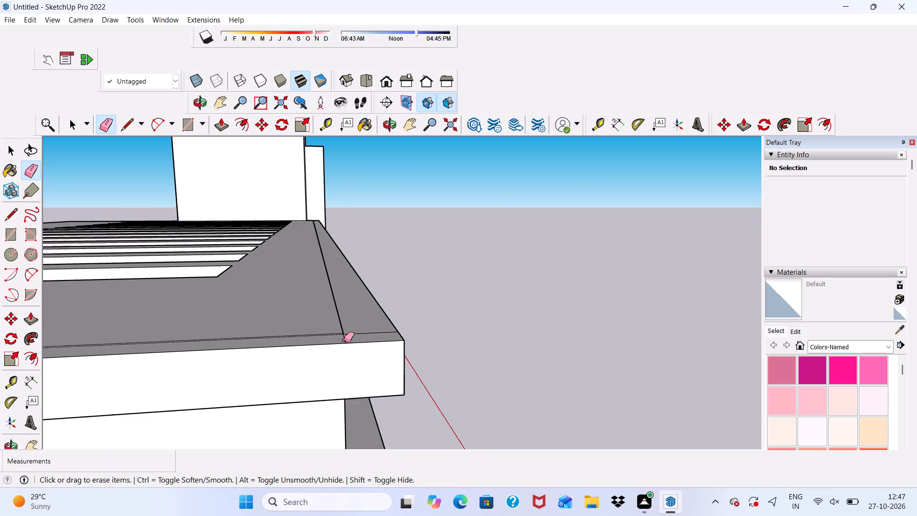
pyautogui.scroll(6, 344, 340)
pyautogui.scroll(-1, 344, 337)
pyautogui.click(344, 337)
pyautogui.moveTo(352, 327); pyautogui.dragTo(358, 330)
# Erase the leftover seam edges on the lower band's end face and underside at the canopy's outer front corner.
pyautogui.scroll(-5, 364, 323)
pyautogui.moveTo(371, 367); pyautogui.dragTo(340, 158, button='middle')
pyautogui.scroll(4, 341, 307)
pyautogui.moveTo(332, 320); pyautogui.dragTo(337, 332)
pyautogui.moveTo(357, 332); pyautogui.dragTo(374, 361)
pyautogui.scroll(-6, 333, 257)
pyautogui.moveTo(394, 334); pyautogui.dragTo(359, 214, button='middle')
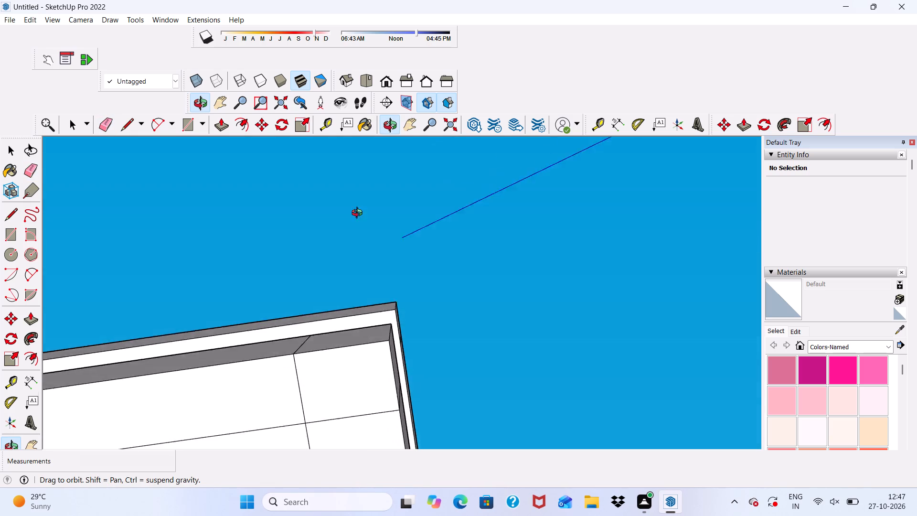
pyautogui.moveTo(359, 214); pyautogui.dragTo(350, 207, button='middle')
pyautogui.scroll(2, 267, 454)
pyautogui.moveTo(288, 372); pyautogui.dragTo(328, 414)
pyautogui.scroll(4, 306, 340)
pyautogui.click(305, 338)
pyautogui.scroll(-12, 305, 338)
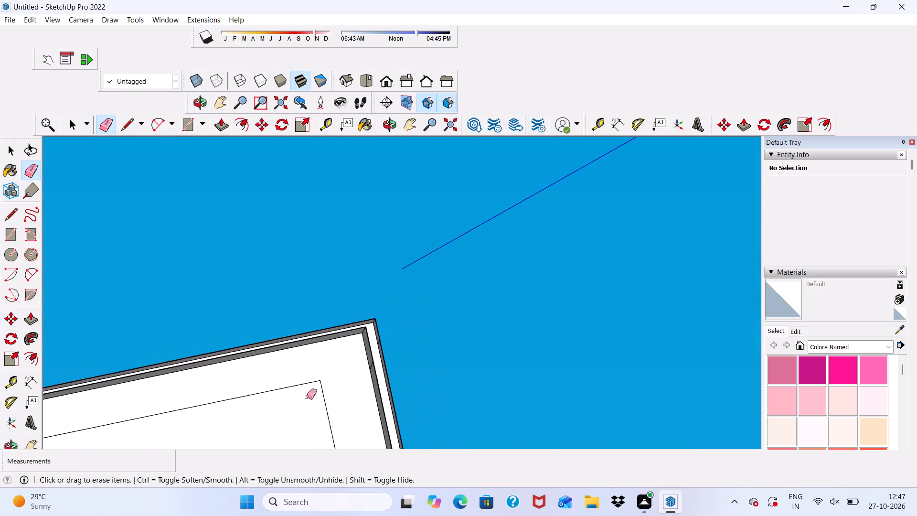
pyautogui.scroll(-10, 301, 367)
# Erase the short seam edges on the front faces of the upper and lower bands at the canopy's outer front corner.
pyautogui.moveTo(356, 364); pyautogui.dragTo(85, 484, button='middle')
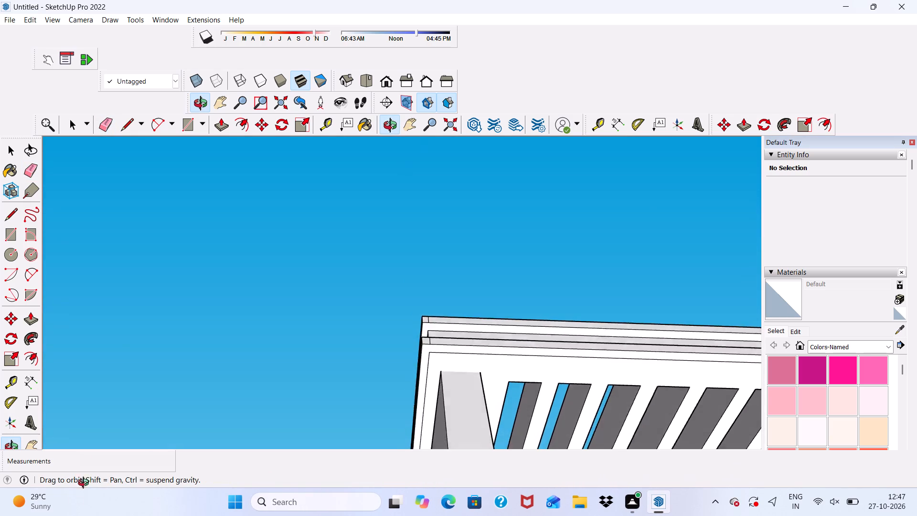
pyautogui.moveTo(85, 484); pyautogui.dragTo(74, 512, button='middle')
pyautogui.scroll(5, 380, 356)
pyautogui.scroll(-5, 435, 316)
pyautogui.scroll(6, 497, 313)
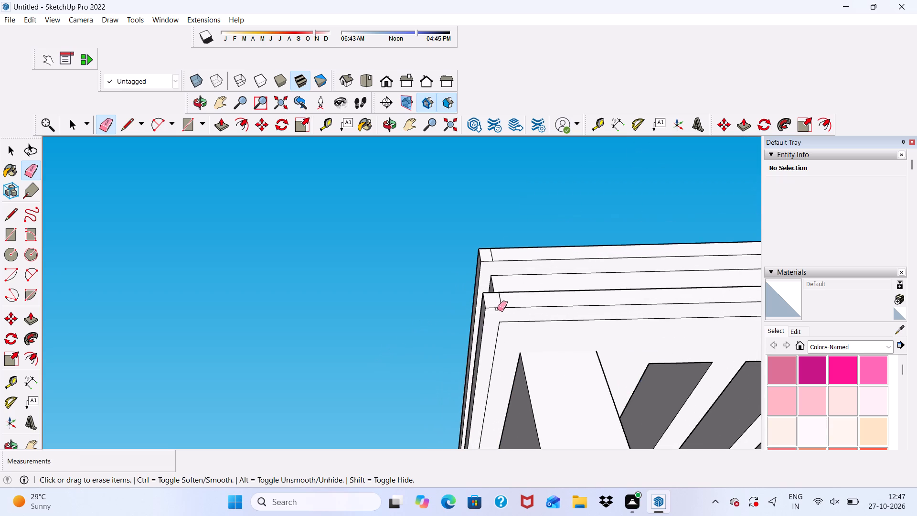
pyautogui.click(500, 299)
pyautogui.scroll(-2, 501, 299)
pyautogui.moveTo(503, 303); pyautogui.dragTo(514, 346, button='middle')
pyautogui.scroll(4, 490, 248)
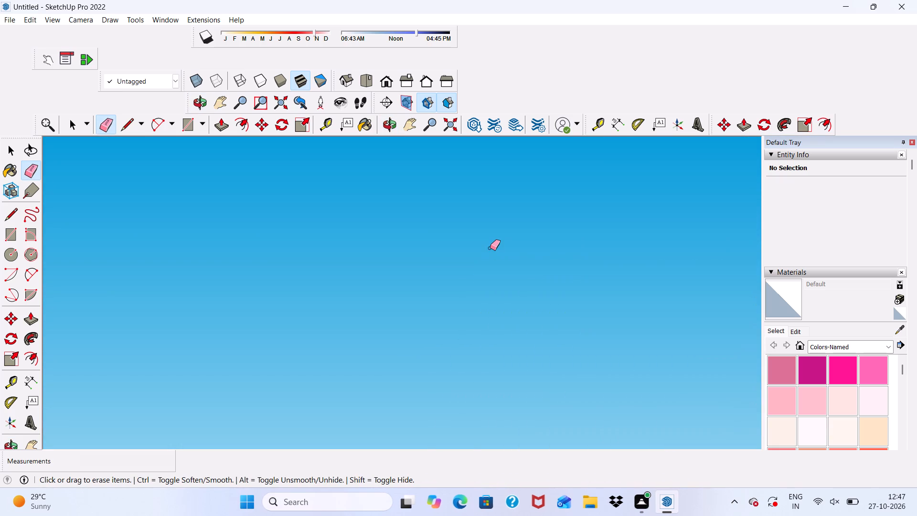
pyautogui.scroll(-5, 490, 256)
pyautogui.scroll(4, 500, 307)
pyautogui.click(500, 300)
# Erase the inset outline edges running along the front and outer end of the canopy's underside.
pyautogui.scroll(-5, 498, 303)
pyautogui.moveTo(489, 354); pyautogui.dragTo(487, 288, button='middle')
pyautogui.scroll(3, 501, 320)
pyautogui.moveTo(518, 305); pyautogui.dragTo(494, 334)
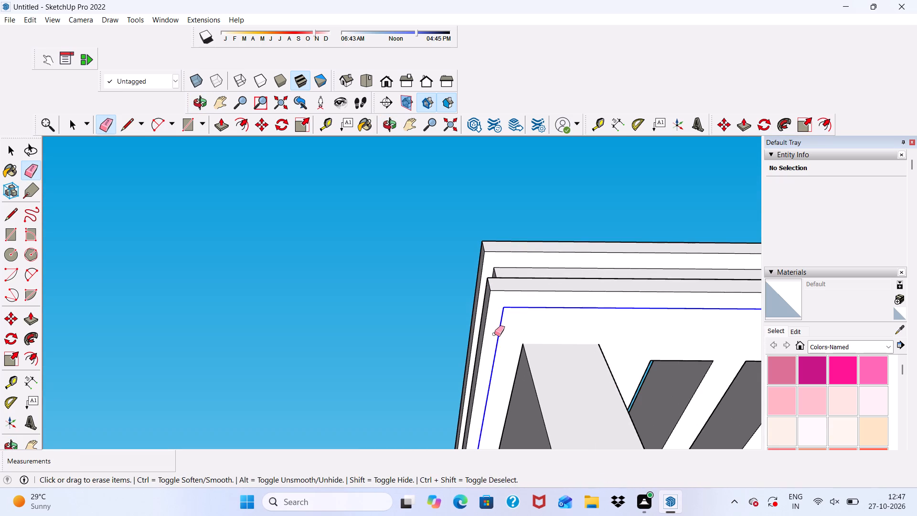
pyautogui.moveTo(494, 334); pyautogui.dragTo(494, 334)
# Examine the trimmed canopy and the building's whole front facade from several angles.
pyautogui.scroll(-5, 363, 272)
pyautogui.scroll(-6, 488, 249)
pyautogui.scroll(1, 503, 321)
pyautogui.moveTo(503, 321); pyautogui.dragTo(506, 492, button='middle')
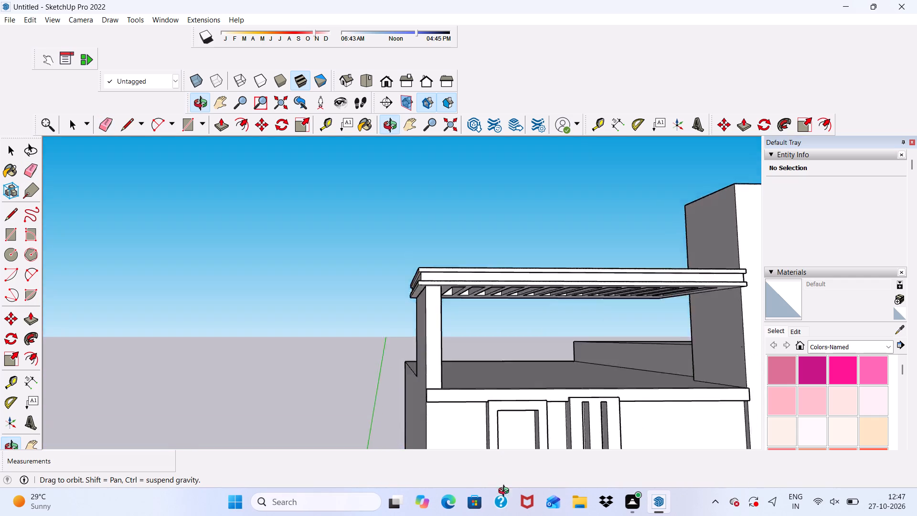
pyautogui.moveTo(506, 492); pyautogui.dragTo(489, 514, button='middle')
pyautogui.scroll(5, 386, 305)
pyautogui.scroll(-8, 386, 304)
pyautogui.moveTo(380, 333); pyautogui.dragTo(461, 355, button='middle')
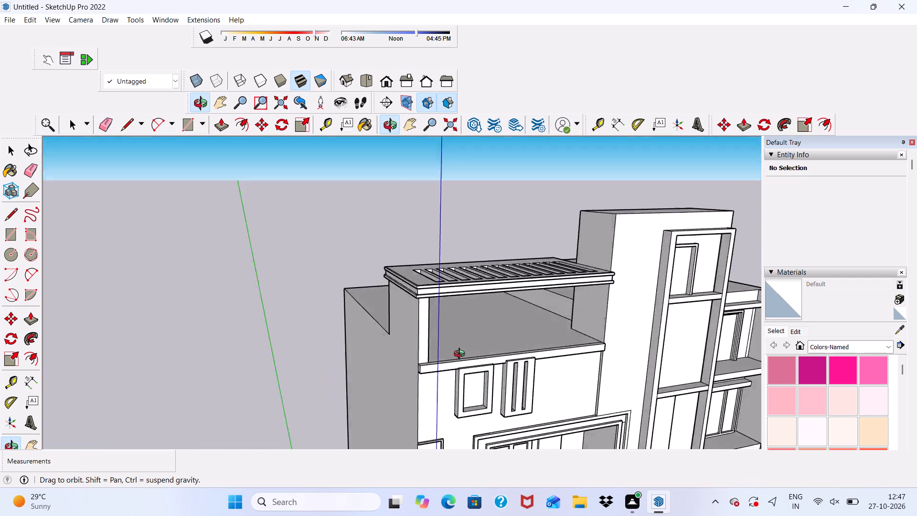
pyautogui.moveTo(461, 355); pyautogui.dragTo(342, 357, button='middle')
pyautogui.scroll(-5, 342, 346)
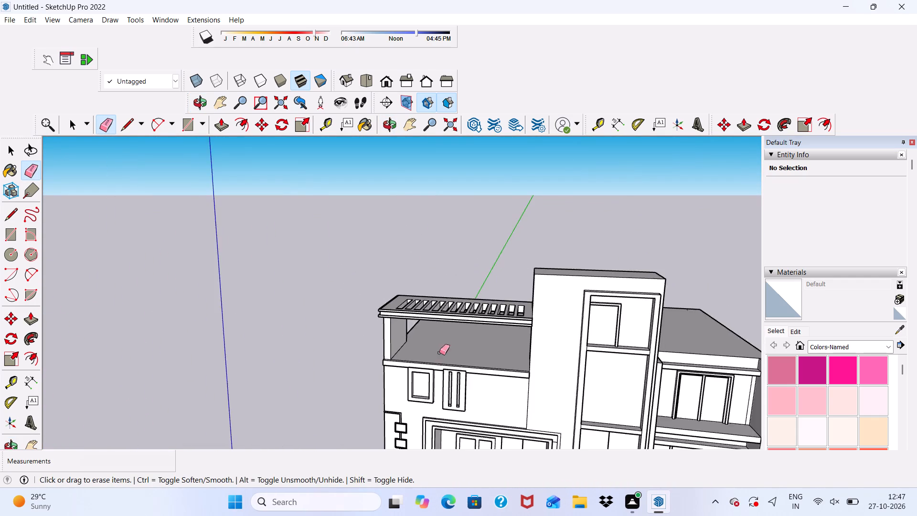
pyautogui.scroll(-3, 439, 353)
pyautogui.moveTo(429, 379); pyautogui.dragTo(448, 287, button='middle')
pyautogui.scroll(-5, 448, 287)
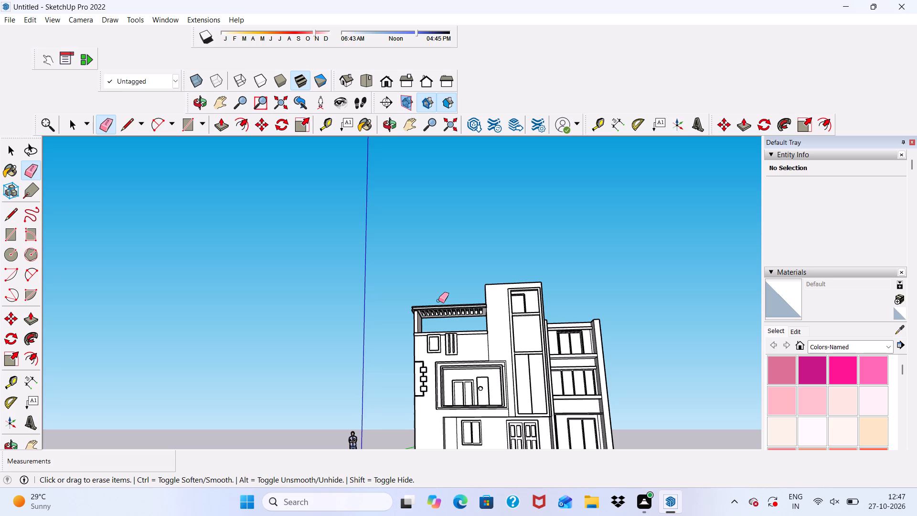
pyautogui.press('space')
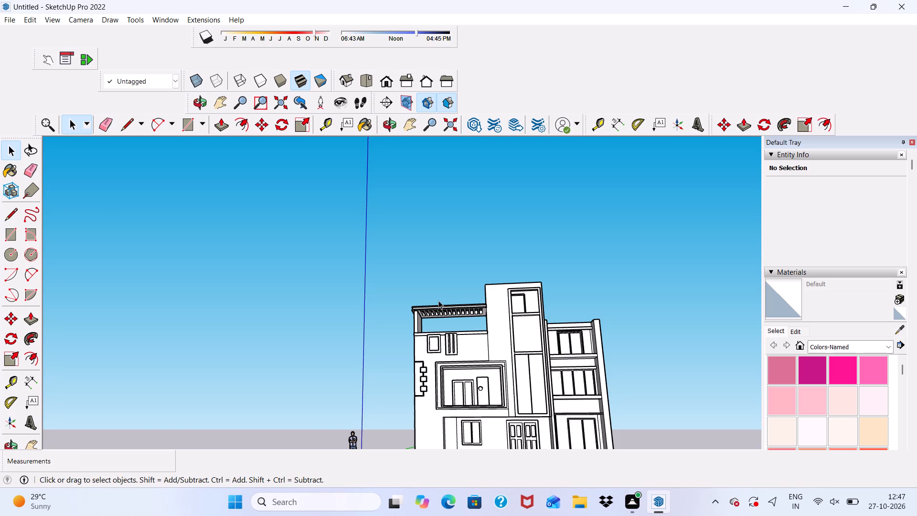
pyautogui.scroll(-5, 437, 301)
pyautogui.moveTo(547, 341); pyautogui.dragTo(523, 409, button='middle')
pyautogui.scroll(2, 516, 408)
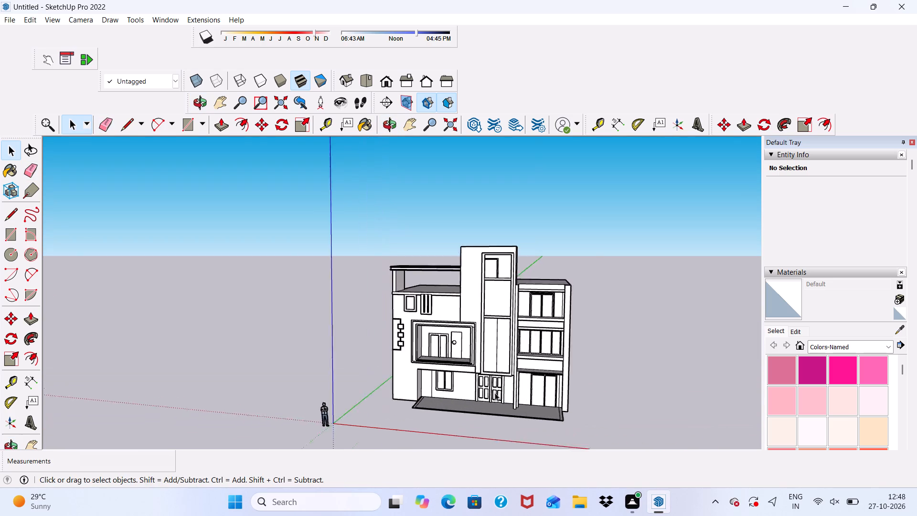
# Erase the stray short edge crossing the balcony surround near its upper corner beside the tower.
pyautogui.scroll(3, 495, 393)
pyautogui.scroll(4, 452, 252)
pyautogui.moveTo(435, 320); pyautogui.dragTo(464, 275, button='middle')
pyautogui.scroll(3, 480, 330)
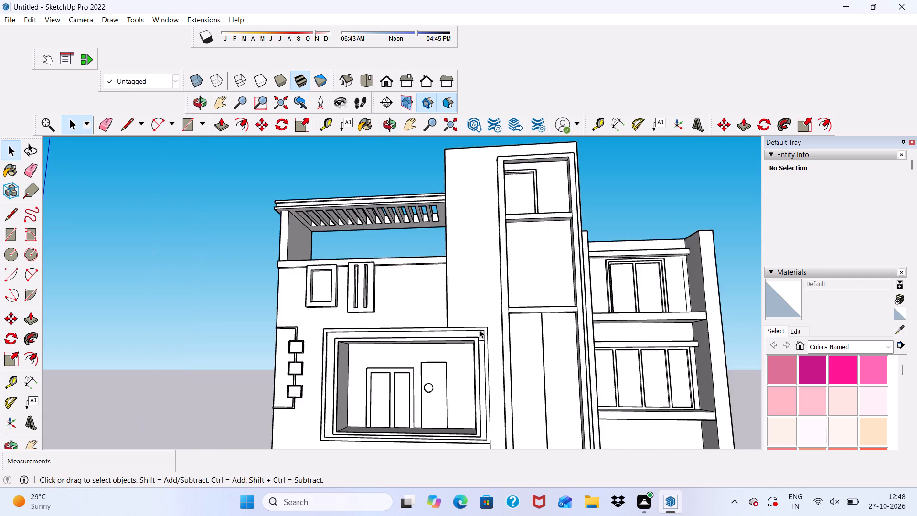
pyautogui.scroll(19, 480, 330)
pyautogui.moveTo(486, 289); pyautogui.dragTo(473, 364, button='middle')
pyautogui.click(101, 121)
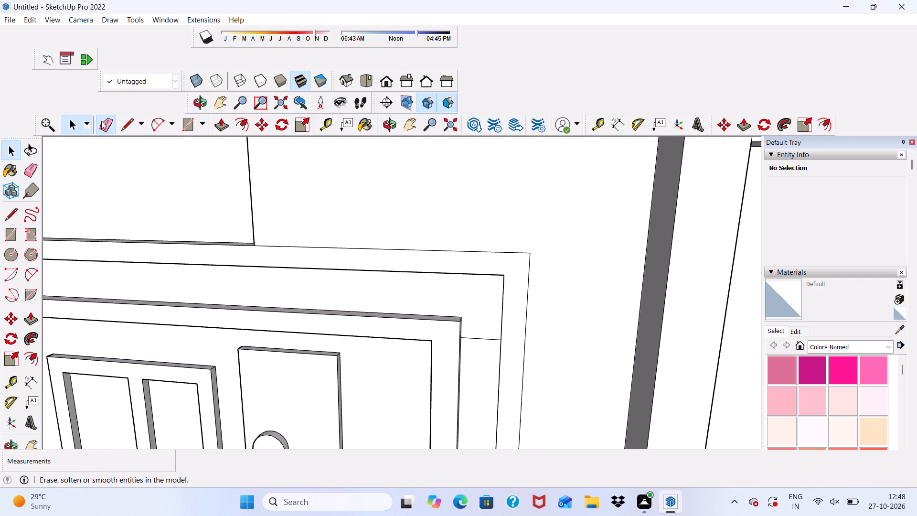
pyautogui.scroll(4, 464, 337)
pyautogui.moveTo(465, 336); pyautogui.dragTo(469, 344)
pyautogui.scroll(-5, 451, 322)
pyautogui.moveTo(416, 355); pyautogui.dragTo(460, 270, button='middle')
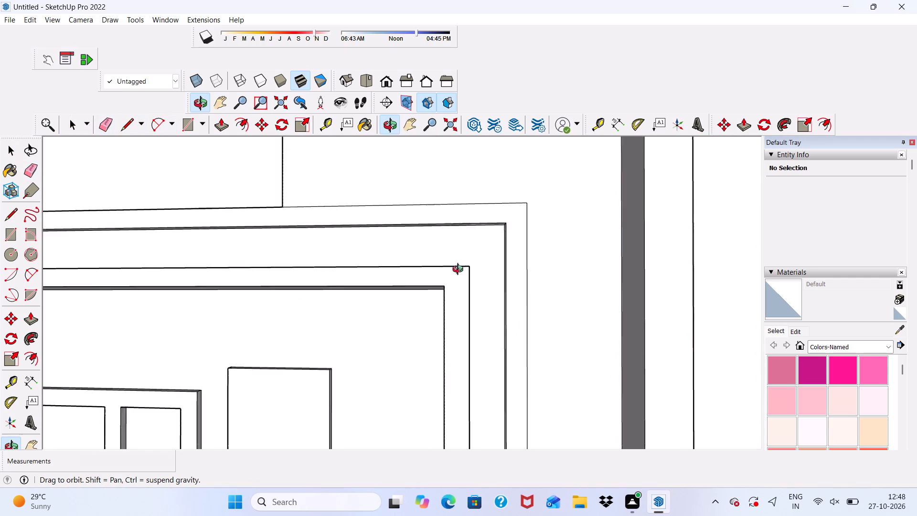
pyautogui.moveTo(460, 270); pyautogui.dragTo(466, 380, button='middle')
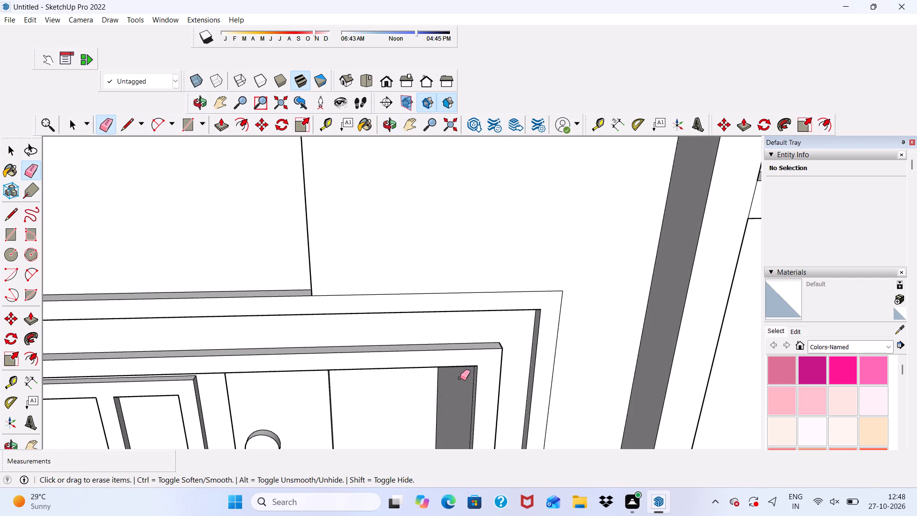
# Push/Pull the tower's top face 8 1/8" upward.
pyautogui.press('space')
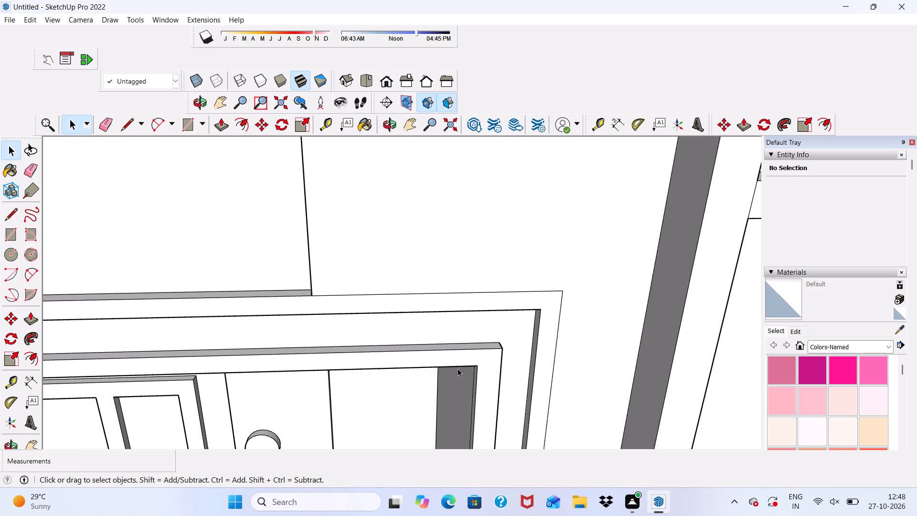
pyautogui.scroll(-17, 458, 368)
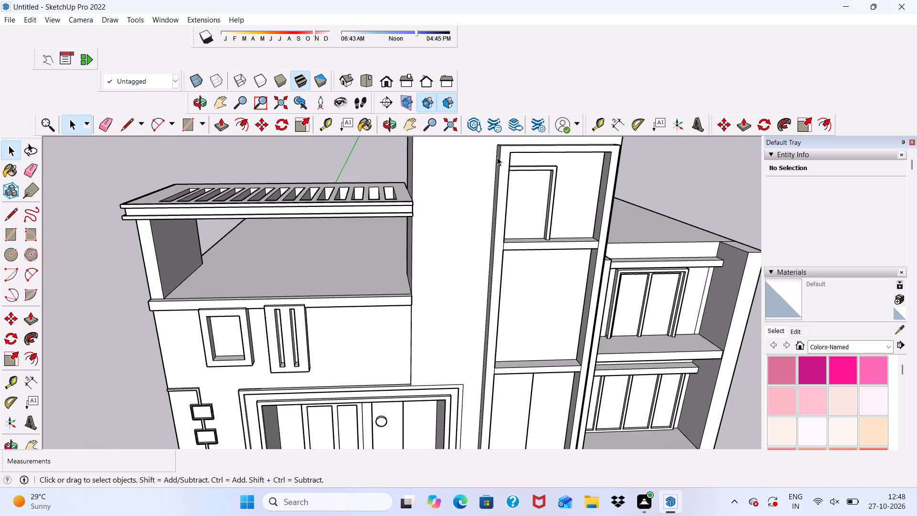
pyautogui.moveTo(497, 157); pyautogui.dragTo(498, 126, button='middle')
pyautogui.scroll(4, 479, 156)
pyautogui.scroll(-5, 419, 152)
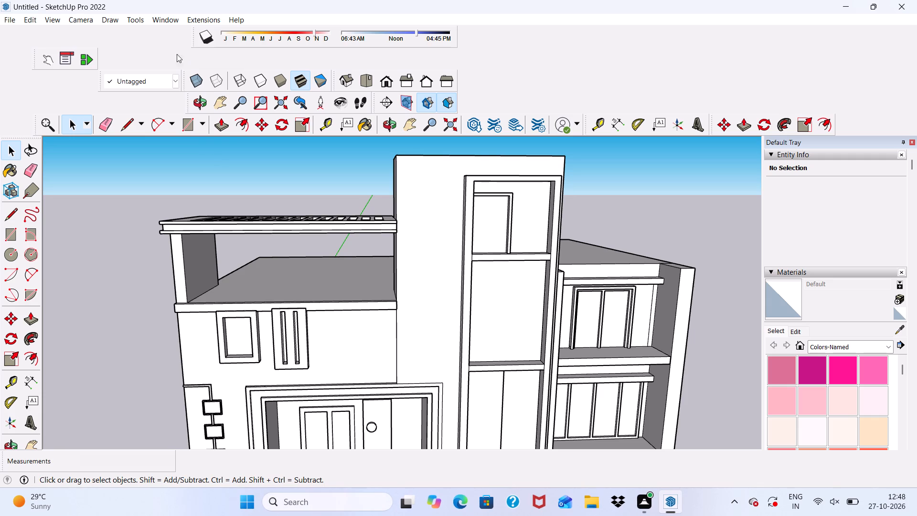
pyautogui.click(180, 122)
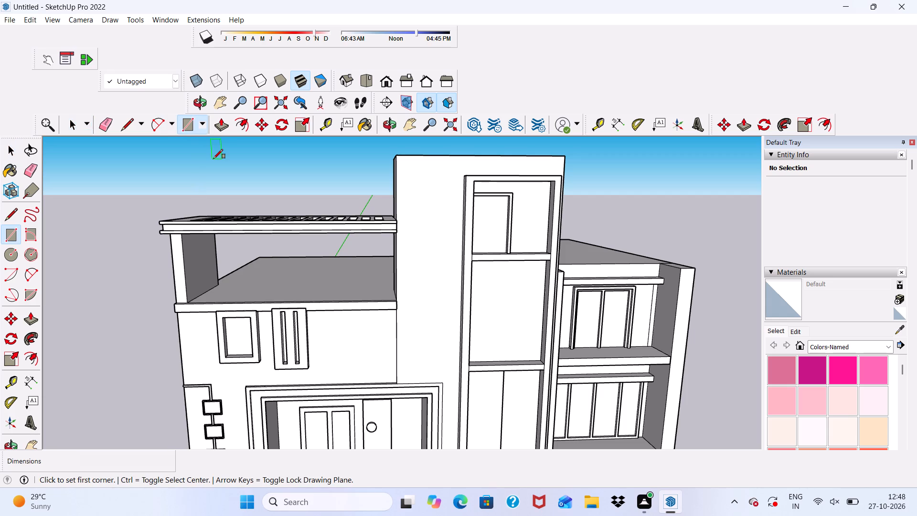
pyautogui.scroll(5, 433, 144)
pyautogui.scroll(-2, 433, 144)
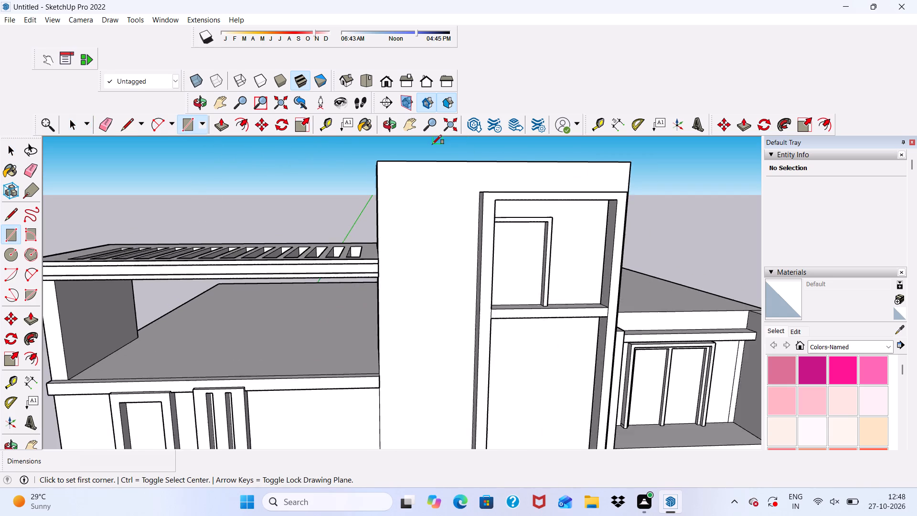
pyautogui.moveTo(432, 144); pyautogui.dragTo(434, 174, button='middle')
pyautogui.click(217, 125)
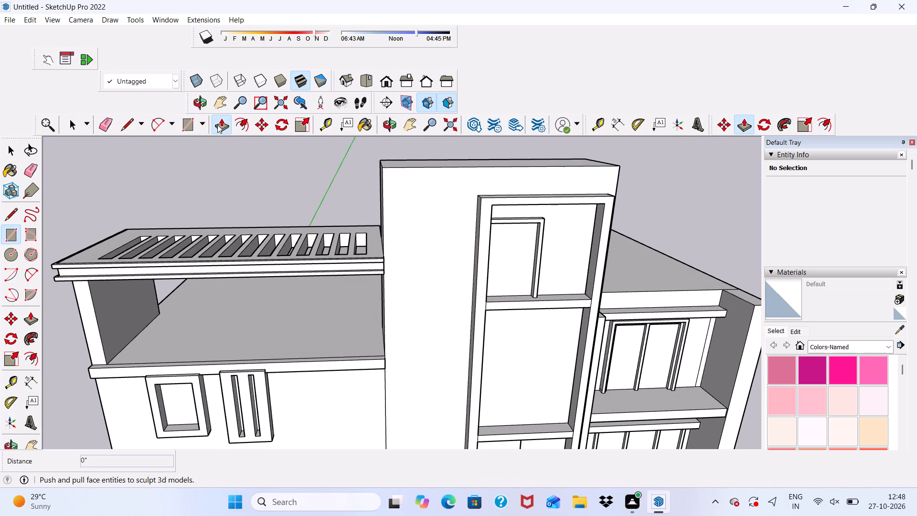
pyautogui.scroll(-2, 274, 160)
pyautogui.scroll(5, 384, 158)
pyautogui.moveTo(384, 158); pyautogui.dragTo(389, 214, button='middle')
pyautogui.click(389, 193)
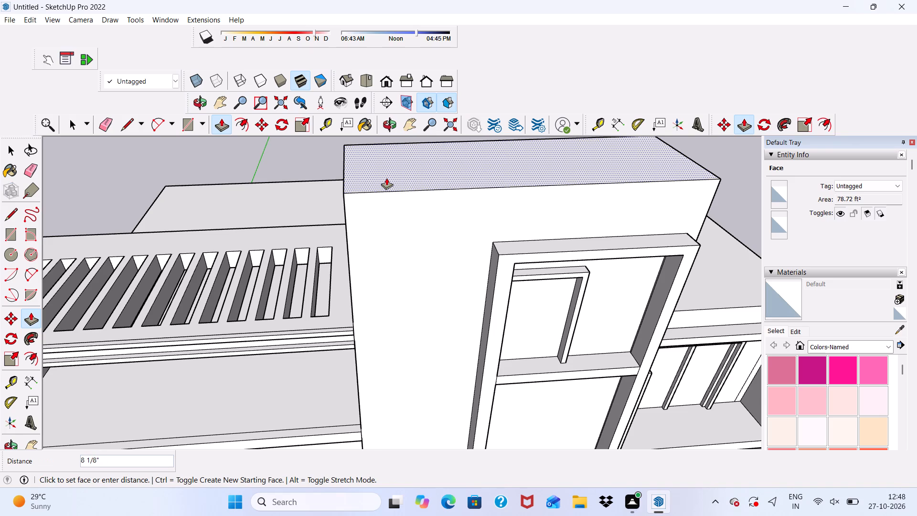
pyautogui.click(386, 178)
# Draw a rectangle across the top of the tower's front face, about 14' 11" wide and 1' 5/16" high.
pyautogui.scroll(-5, 384, 201)
pyautogui.moveTo(385, 243); pyautogui.dragTo(388, 173, button='middle')
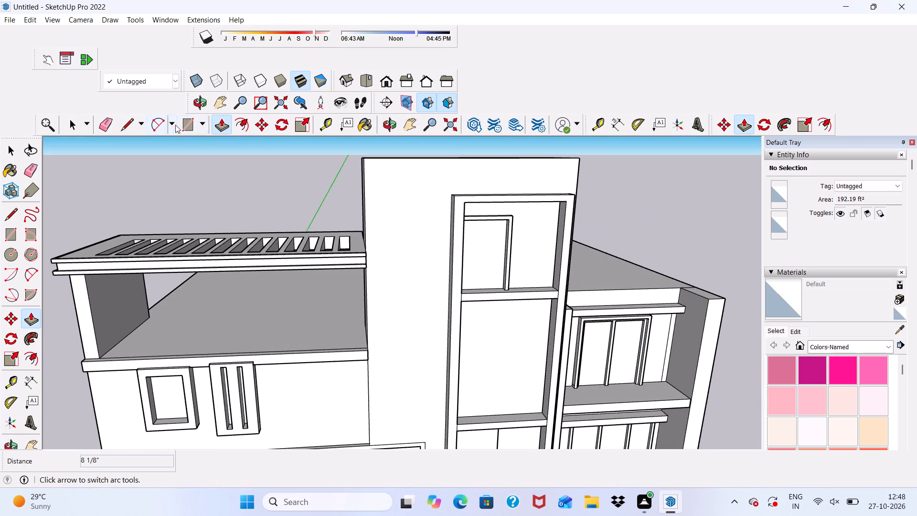
pyautogui.click(181, 122)
pyautogui.scroll(-4, 224, 161)
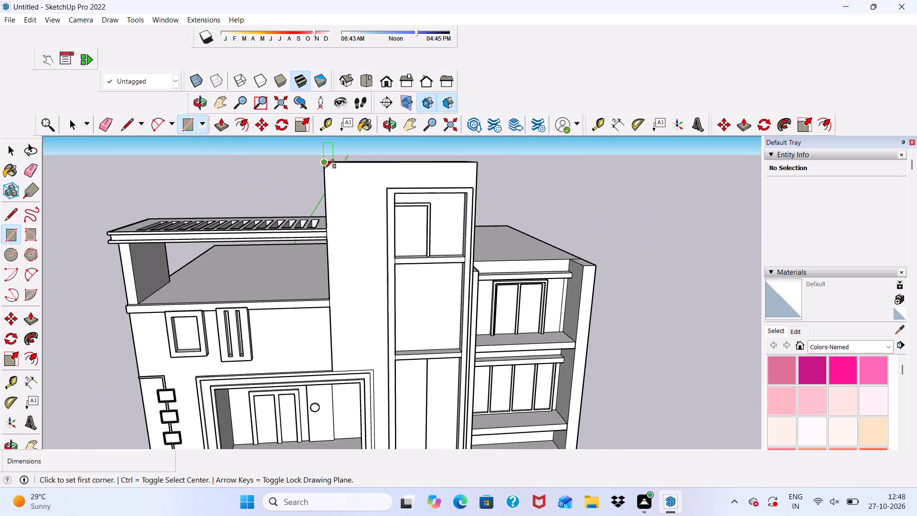
pyautogui.scroll(5, 324, 169)
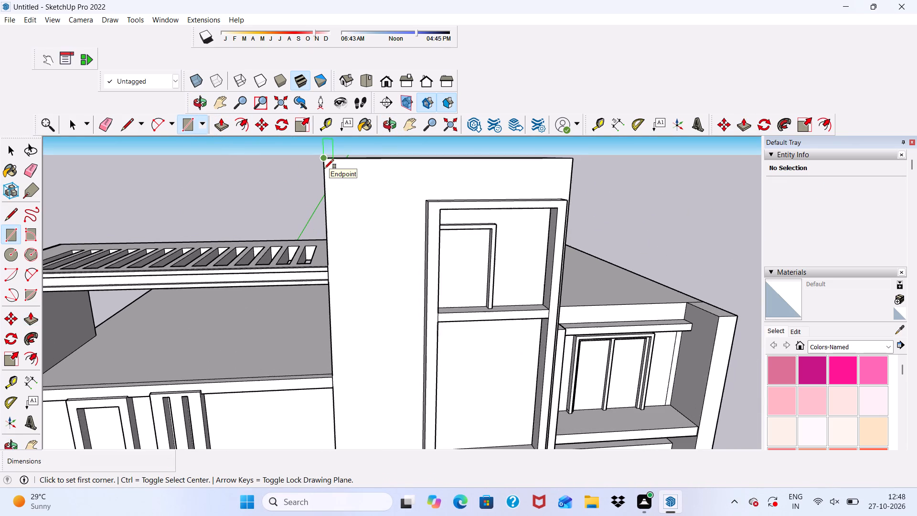
pyautogui.click(323, 162)
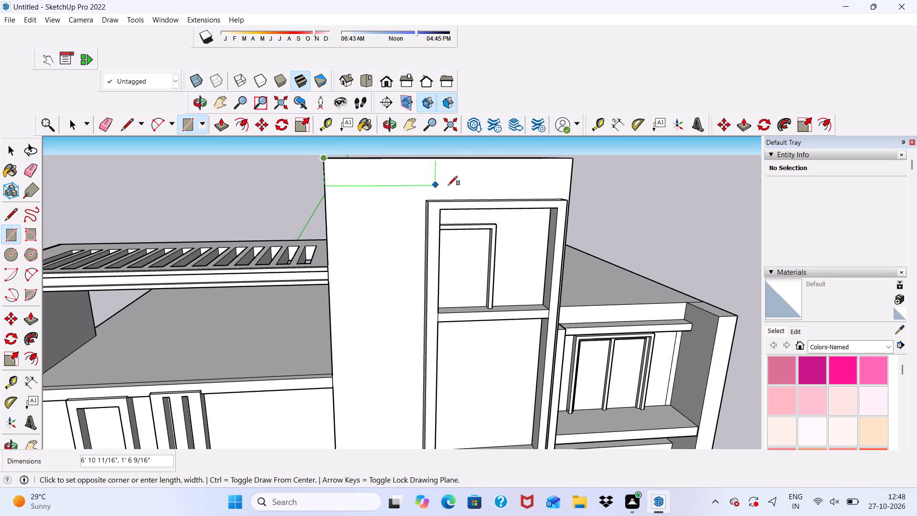
pyautogui.click(571, 176)
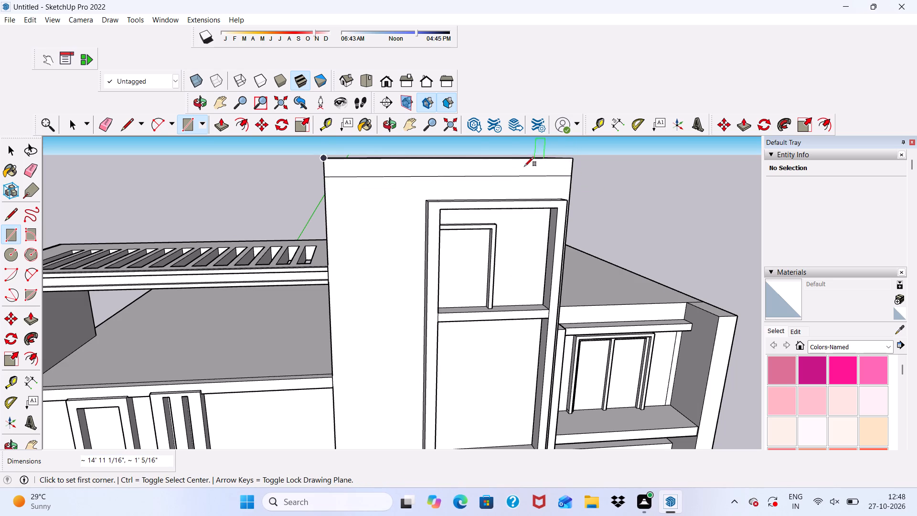
# Draw a narrower full-width rectangle about 3 11/16" high along the top edge of the tower's front face.
pyautogui.scroll(12, 330, 156)
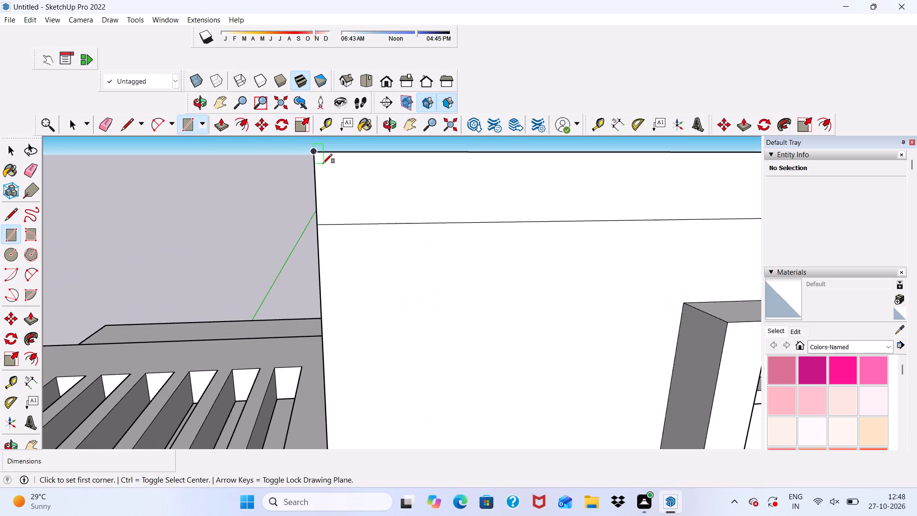
pyautogui.scroll(1, 320, 154)
pyautogui.click(314, 154)
pyautogui.scroll(-5, 323, 186)
pyautogui.scroll(1, 375, 192)
pyautogui.scroll(-5, 324, 158)
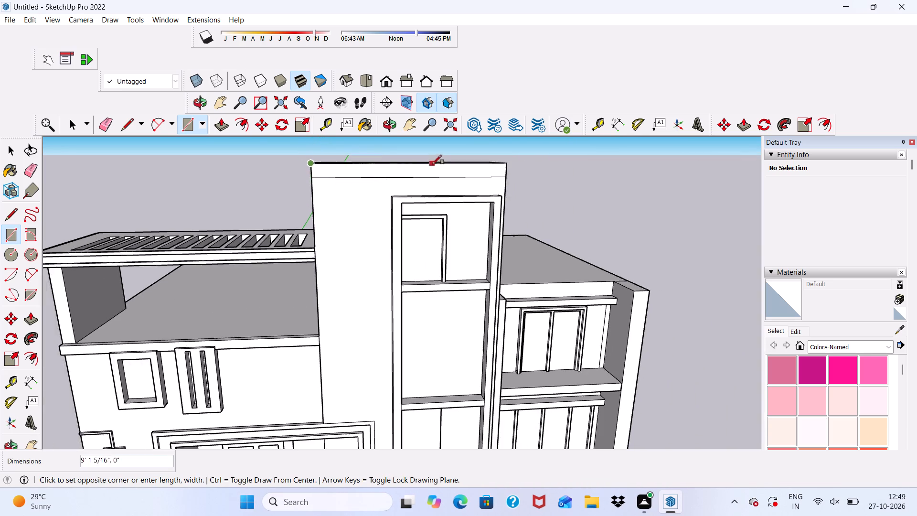
pyautogui.scroll(-3, 432, 164)
pyautogui.scroll(3, 496, 165)
pyautogui.scroll(-1, 497, 167)
pyautogui.scroll(12, 499, 172)
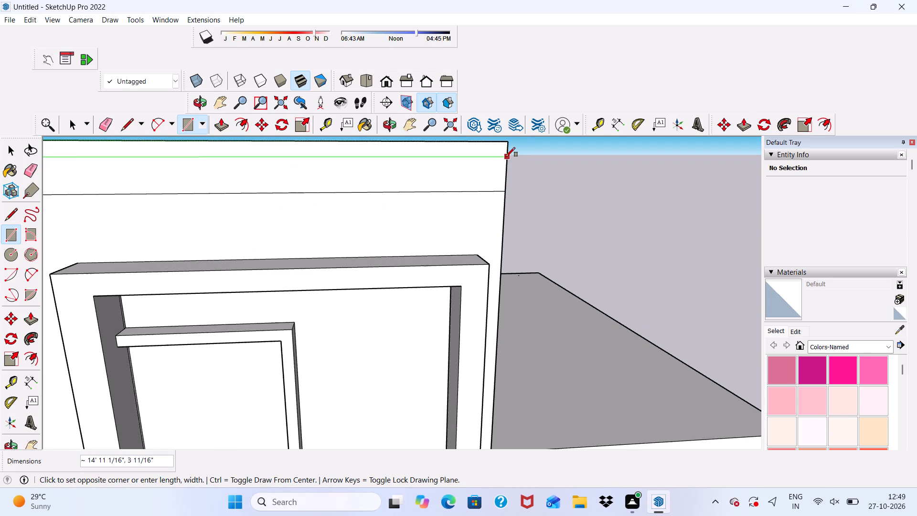
pyautogui.click(506, 156)
pyautogui.scroll(-5, 338, 180)
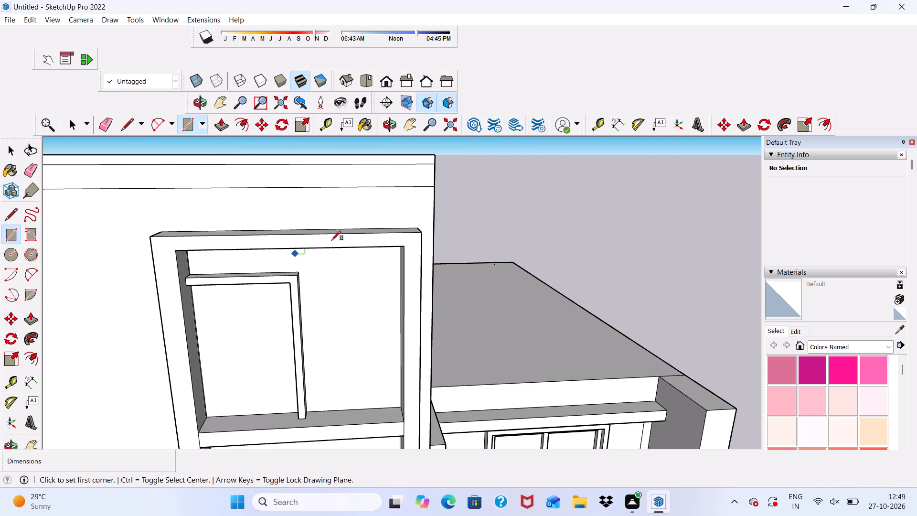
pyautogui.scroll(-7, 336, 237)
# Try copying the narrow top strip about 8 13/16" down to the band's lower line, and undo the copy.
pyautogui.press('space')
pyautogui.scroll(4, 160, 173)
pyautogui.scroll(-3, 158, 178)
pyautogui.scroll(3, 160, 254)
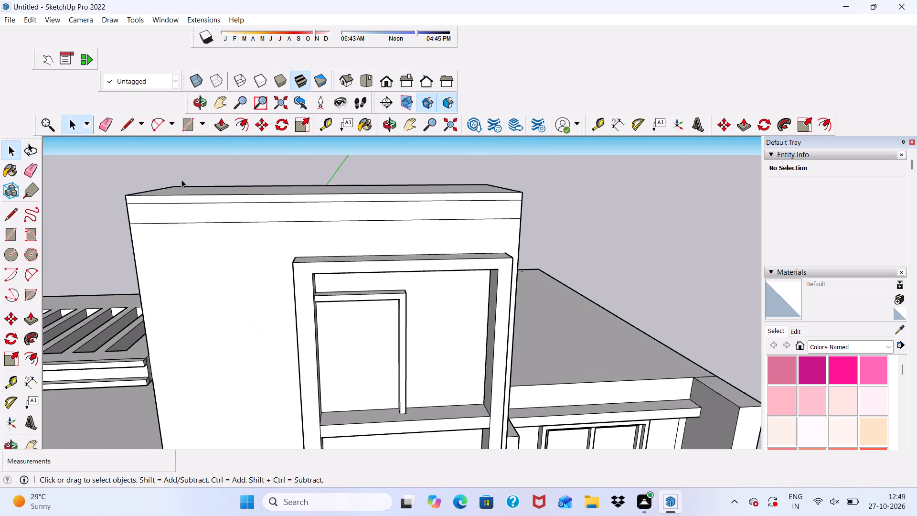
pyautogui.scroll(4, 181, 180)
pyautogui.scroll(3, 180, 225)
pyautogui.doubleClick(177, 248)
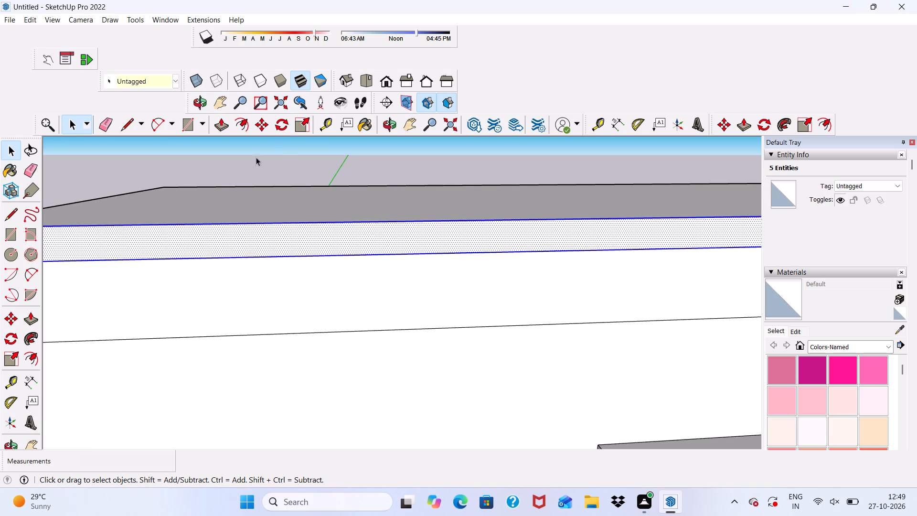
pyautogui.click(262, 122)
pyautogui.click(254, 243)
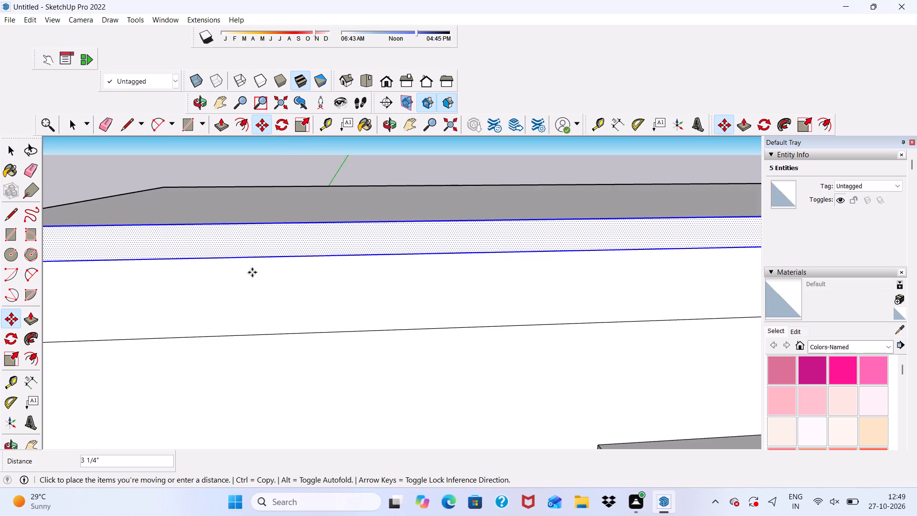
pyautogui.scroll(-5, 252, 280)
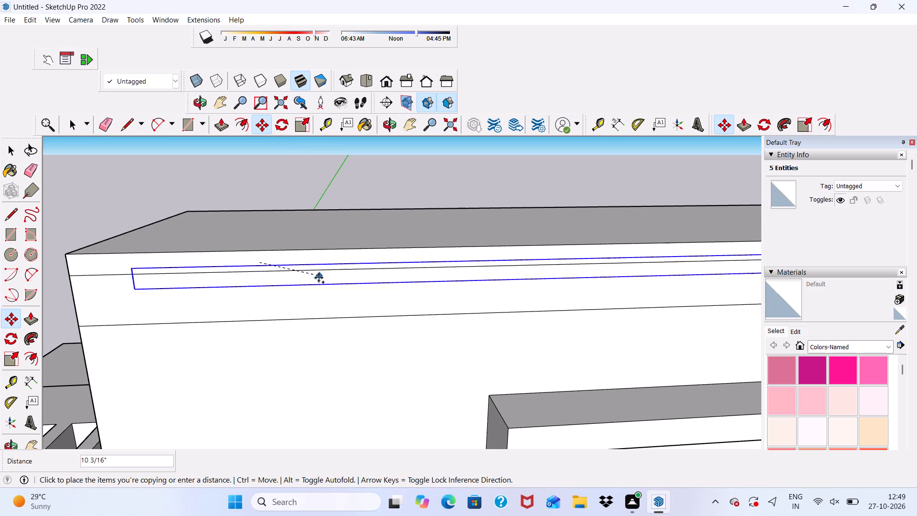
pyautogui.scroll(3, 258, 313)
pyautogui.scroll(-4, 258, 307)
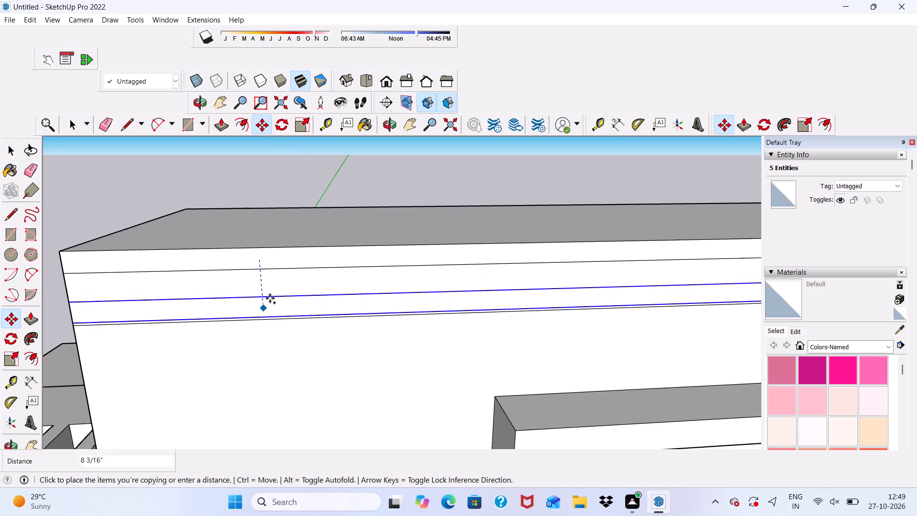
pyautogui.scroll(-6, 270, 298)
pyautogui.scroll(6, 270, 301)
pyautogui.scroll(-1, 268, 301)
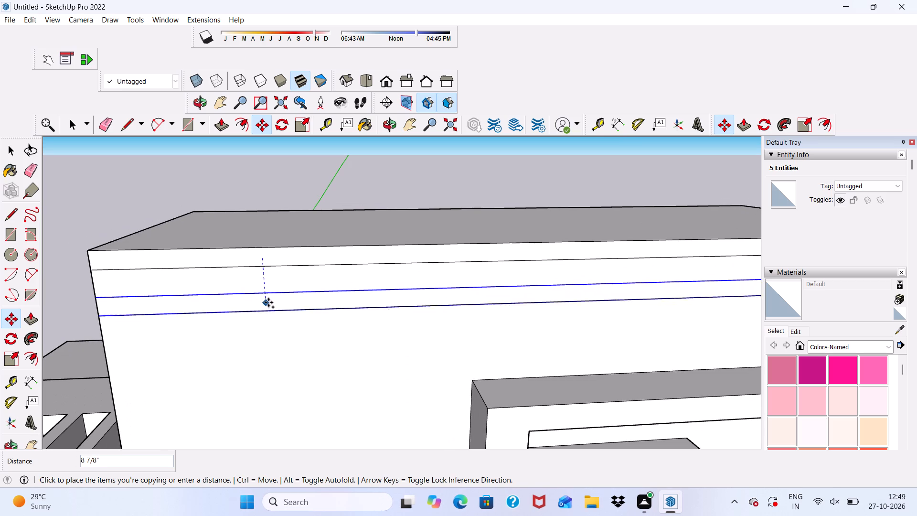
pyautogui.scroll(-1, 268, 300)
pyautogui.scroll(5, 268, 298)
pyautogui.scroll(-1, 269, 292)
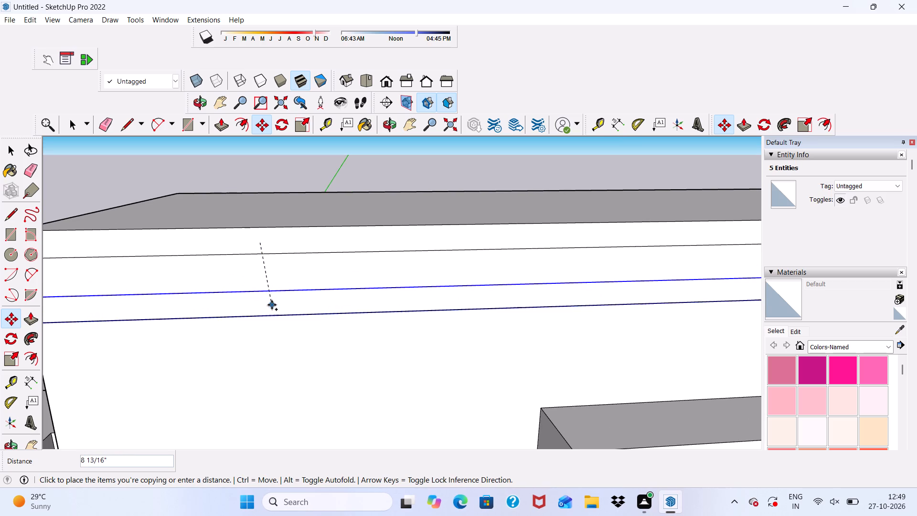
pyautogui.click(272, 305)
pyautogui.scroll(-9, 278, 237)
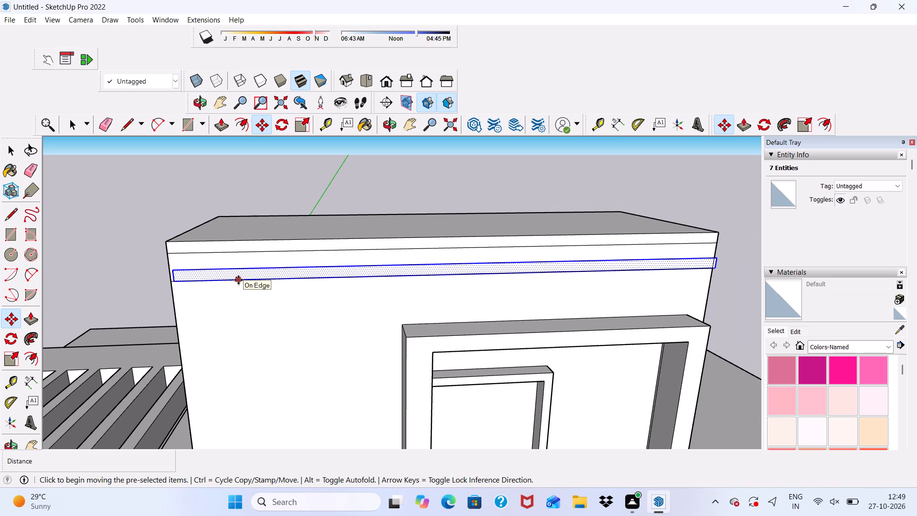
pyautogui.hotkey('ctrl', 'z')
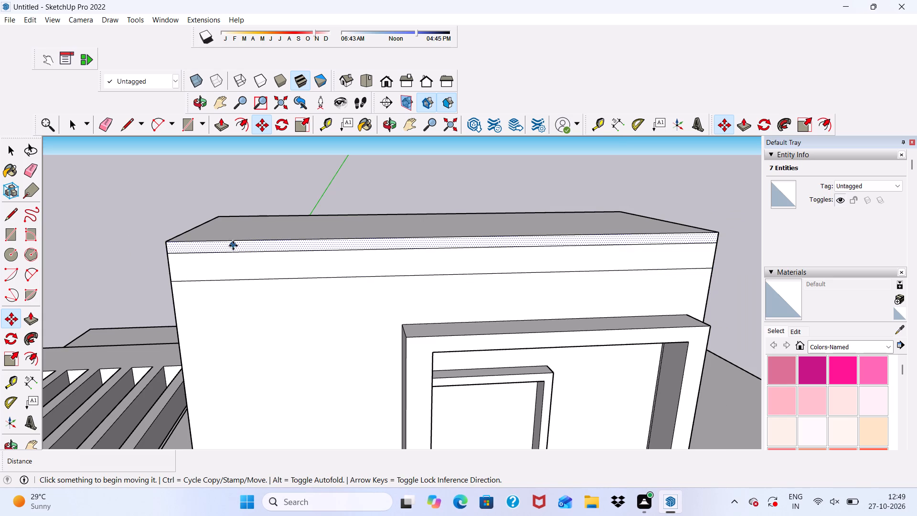
# Copy the narrow top strip's face 8 13/16" down onto the lower line of the band on the tower's front.
pyautogui.click(233, 247)
pyautogui.scroll(4, 226, 283)
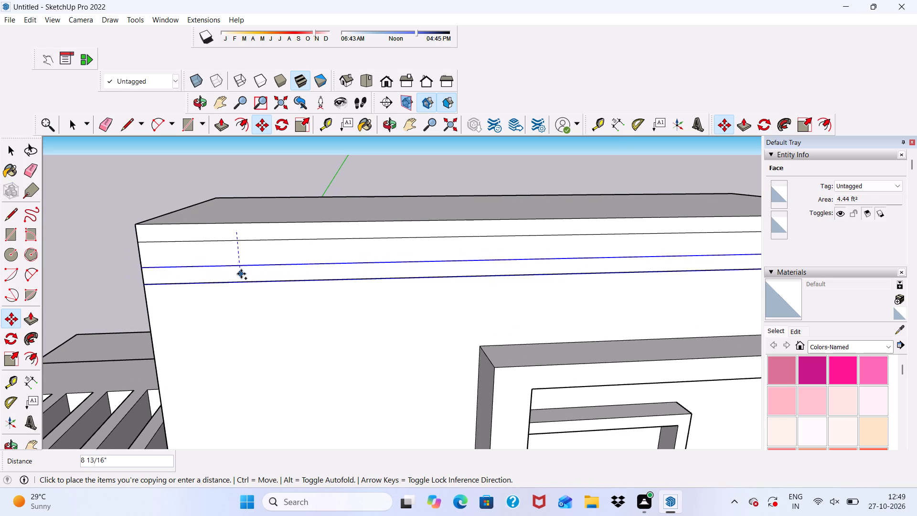
pyautogui.click(241, 274)
pyautogui.scroll(-9, 150, 261)
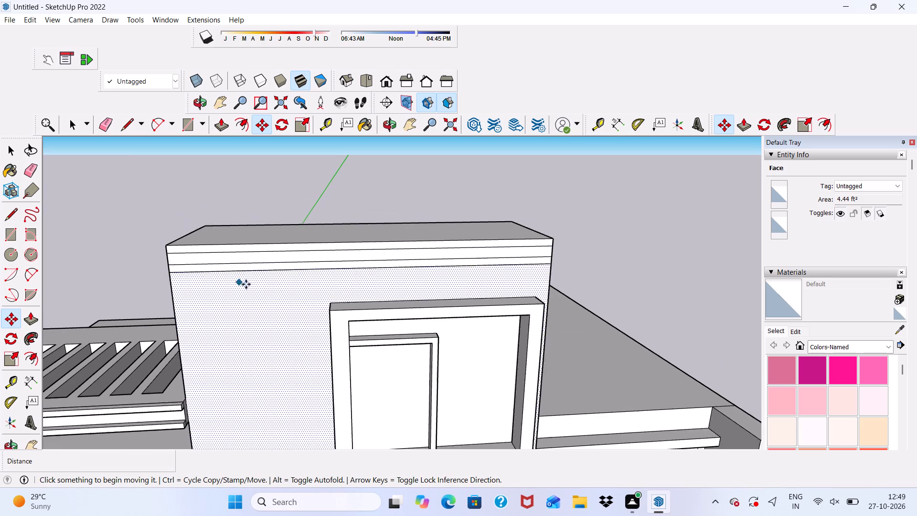
# Push/Pull the top strip on the tower's front face outward by 6".
pyautogui.scroll(1, 262, 285)
pyautogui.scroll(1, 221, 136)
pyautogui.click(222, 129)
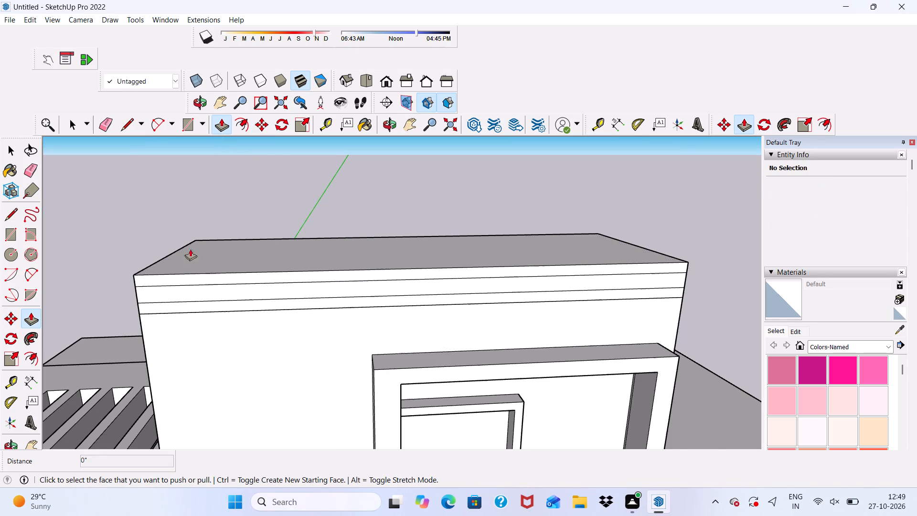
pyautogui.scroll(3, 184, 262)
pyautogui.scroll(-1, 183, 268)
pyautogui.scroll(3, 181, 277)
pyautogui.click(180, 282)
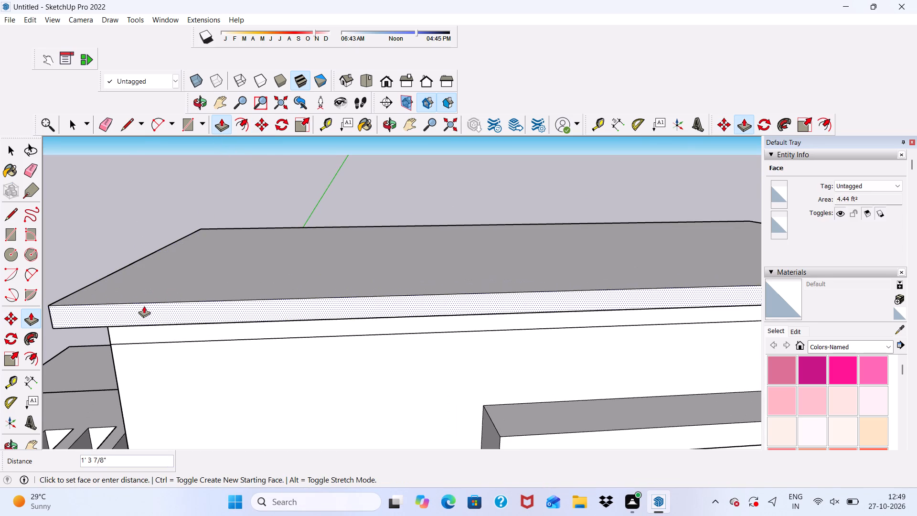
pyautogui.press('3')
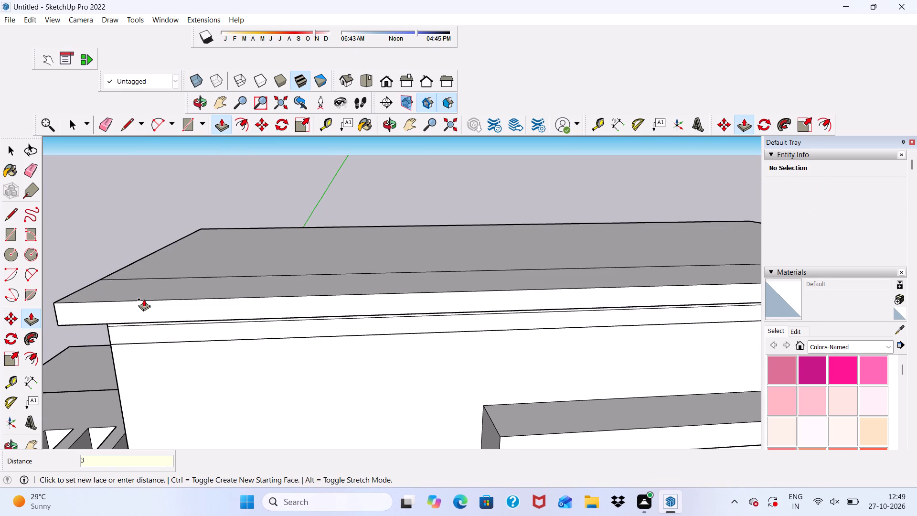
pyautogui.press('BackSpace')
pyautogui.press('6')
pyautogui.hotkey('shift', '"')
pyautogui.press('Return')
# Push/Pull the lower strip outward 6" to match the projection of the top strip.
pyautogui.scroll(3, 144, 299)
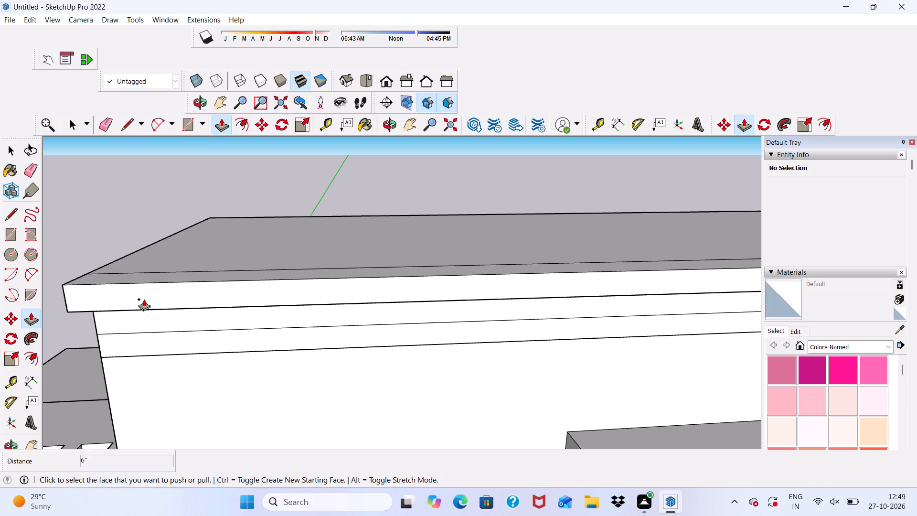
pyautogui.scroll(1, 141, 347)
pyautogui.click(141, 347)
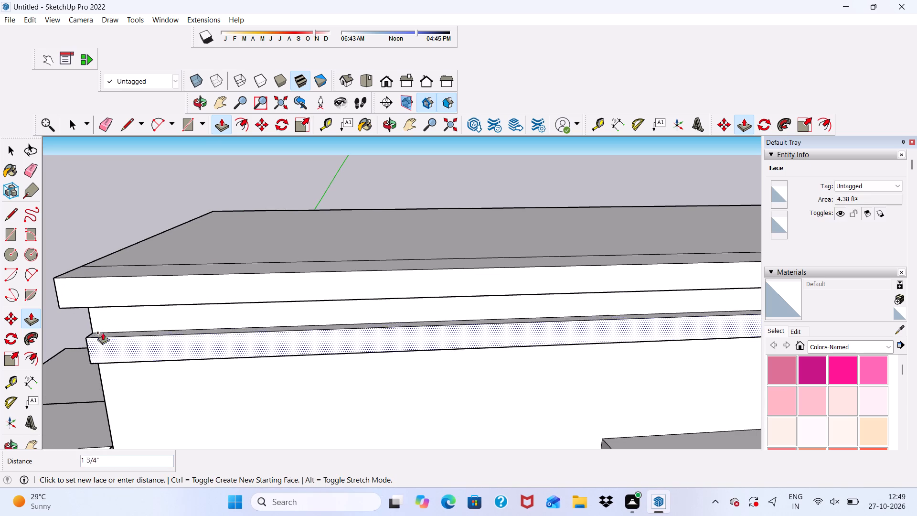
pyautogui.click(87, 278)
pyautogui.scroll(-6, 91, 312)
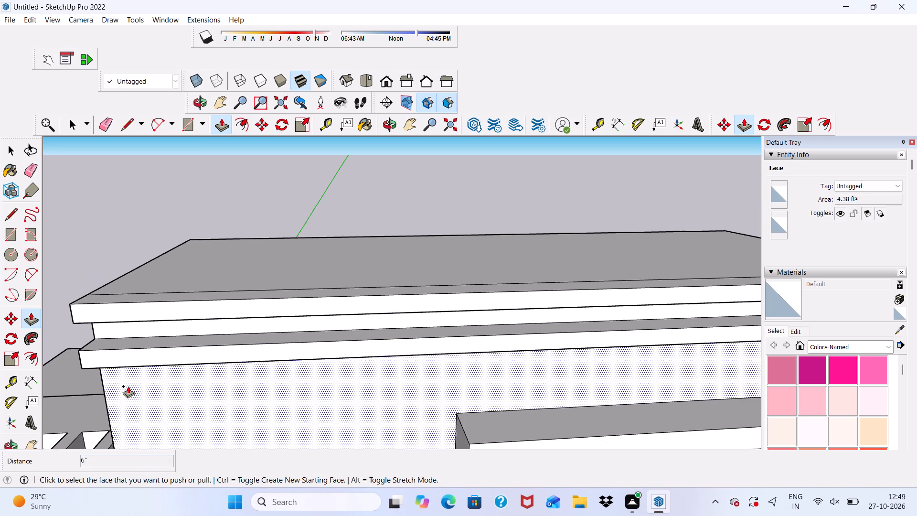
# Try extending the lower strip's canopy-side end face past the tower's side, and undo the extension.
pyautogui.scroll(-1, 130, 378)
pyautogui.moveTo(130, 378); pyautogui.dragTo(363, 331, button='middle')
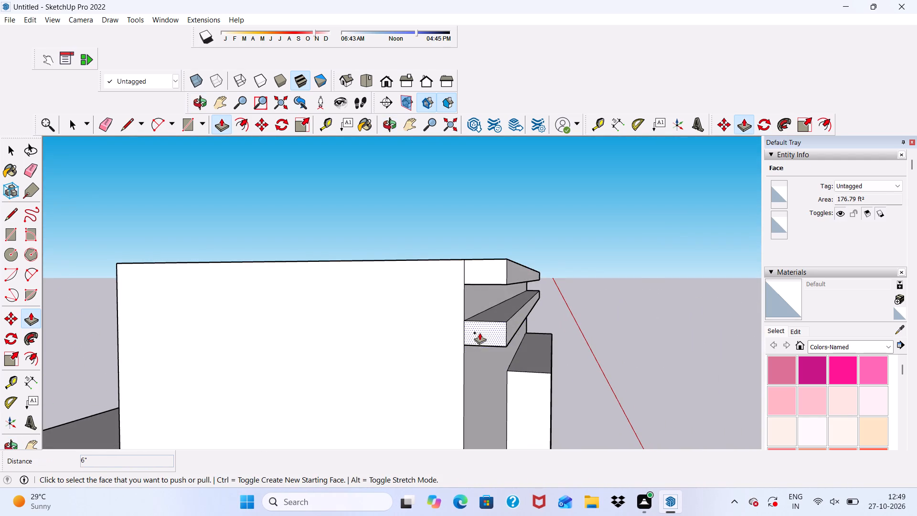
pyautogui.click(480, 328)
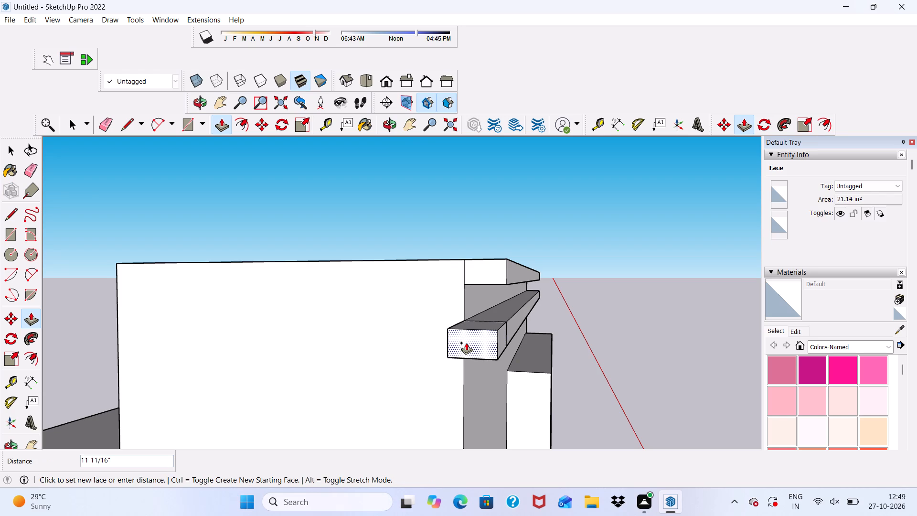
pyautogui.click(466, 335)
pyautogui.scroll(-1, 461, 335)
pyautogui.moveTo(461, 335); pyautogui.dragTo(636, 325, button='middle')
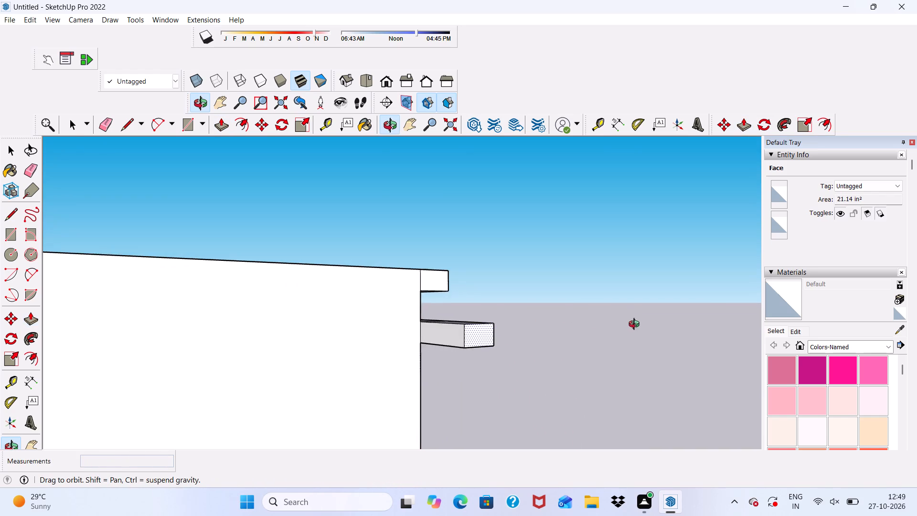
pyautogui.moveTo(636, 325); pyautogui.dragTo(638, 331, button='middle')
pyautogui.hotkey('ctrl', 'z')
# Push/Pull the lower strip's canopy-side end face 2 3/4" outward beyond the tower's side wall.
pyautogui.scroll(4, 441, 328)
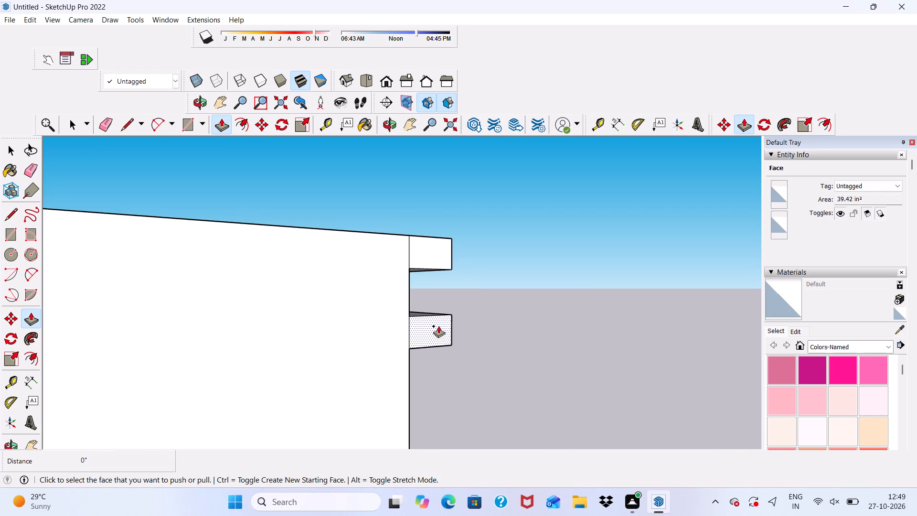
pyautogui.click(433, 328)
pyautogui.click(448, 339)
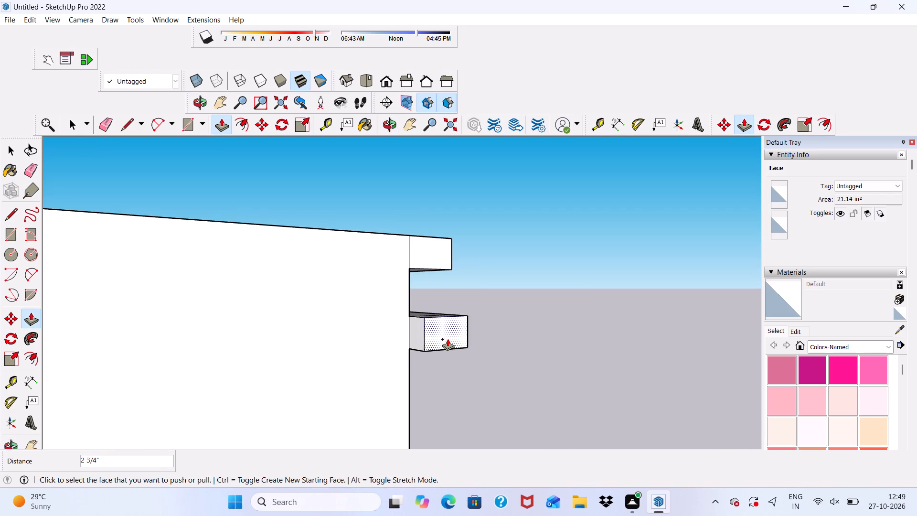
# Push/Pull the lower strip's small return face 5' 3 5/16" along the tower's canopy-side wall to its rear edge.
pyautogui.scroll(8, 423, 327)
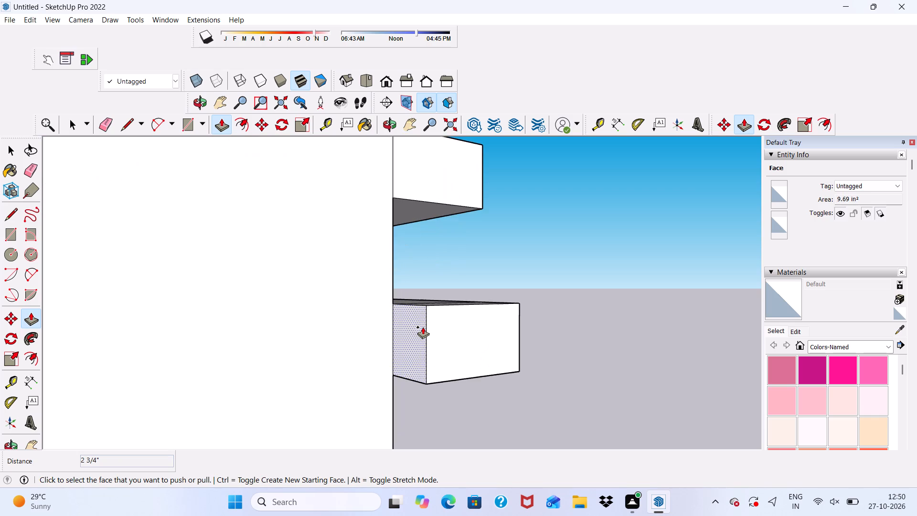
pyautogui.click(423, 327)
pyautogui.scroll(-13, 310, 358)
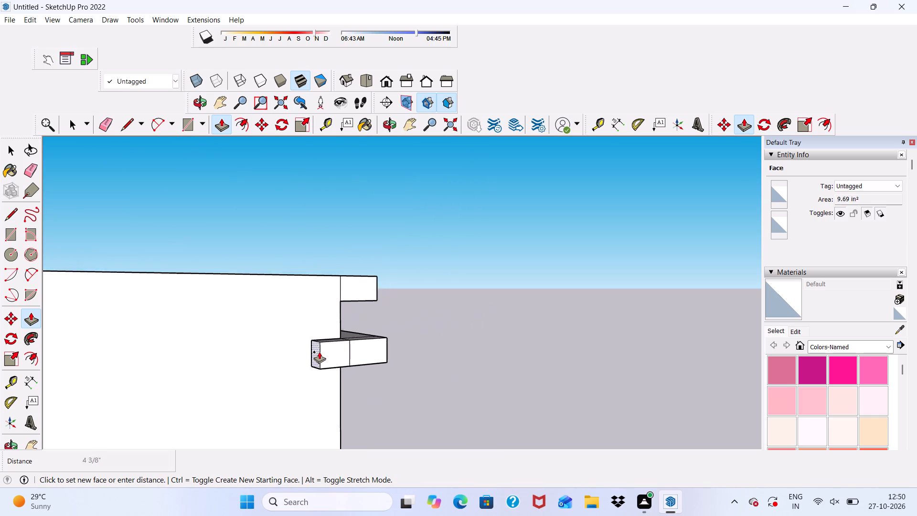
pyautogui.scroll(-12, 319, 352)
pyautogui.scroll(3, 207, 376)
pyautogui.scroll(4, 172, 312)
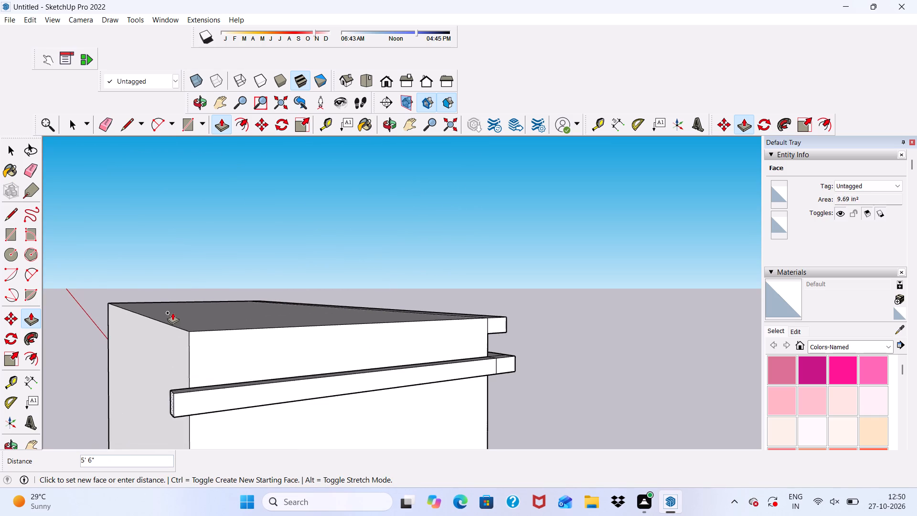
pyautogui.click(190, 345)
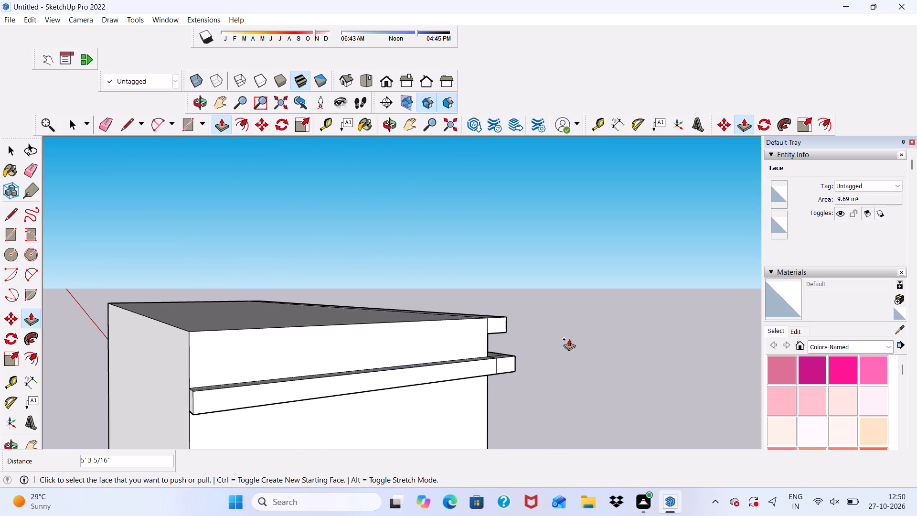
# Push/Pull the top strip's canopy-side end face 2 3/4" outward, aligned with the lower strip.
pyautogui.scroll(4, 520, 324)
pyautogui.scroll(-5, 436, 318)
pyautogui.scroll(7, 424, 331)
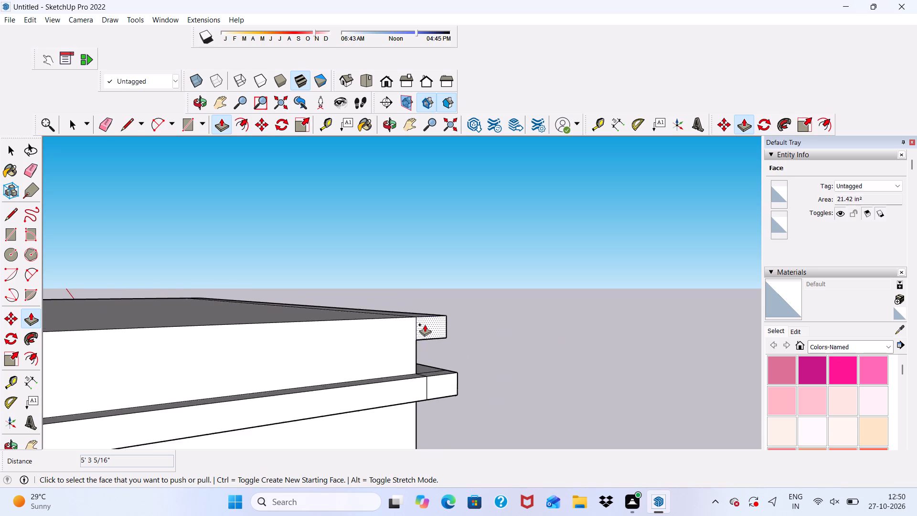
pyautogui.scroll(1, 425, 324)
pyautogui.click(425, 324)
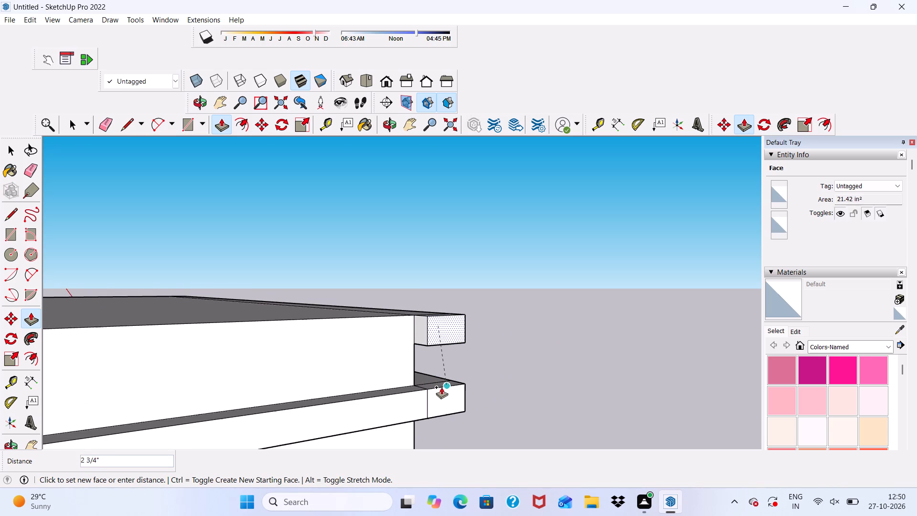
pyautogui.click(441, 387)
# Push/Pull the top strip's small return face 5' 3 5/16" along the canopy-side wall to the tower's rear edge.
pyautogui.scroll(4, 418, 328)
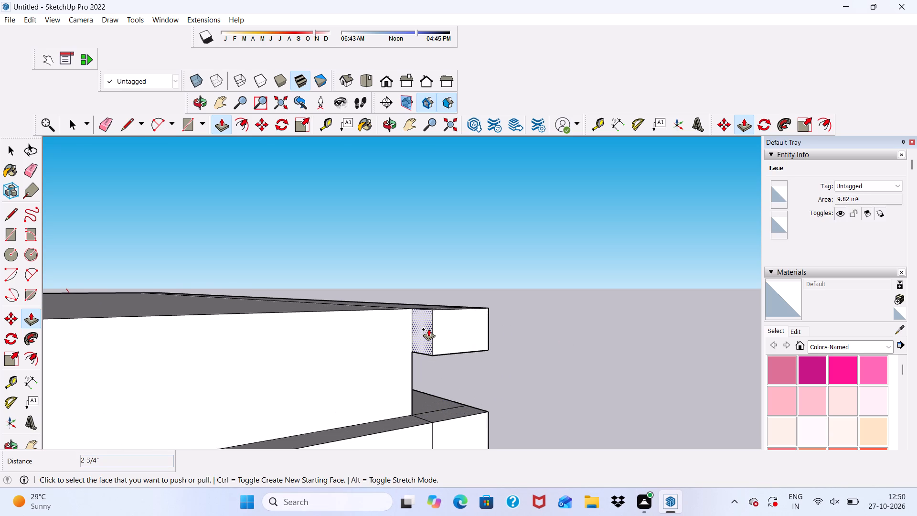
pyautogui.click(428, 329)
pyautogui.scroll(-17, 339, 342)
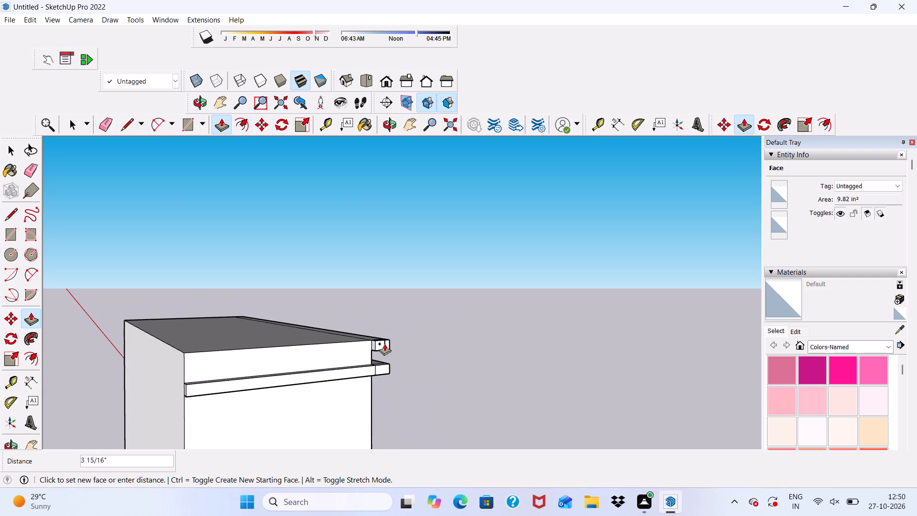
pyautogui.scroll(-7, 385, 342)
pyautogui.scroll(13, 303, 365)
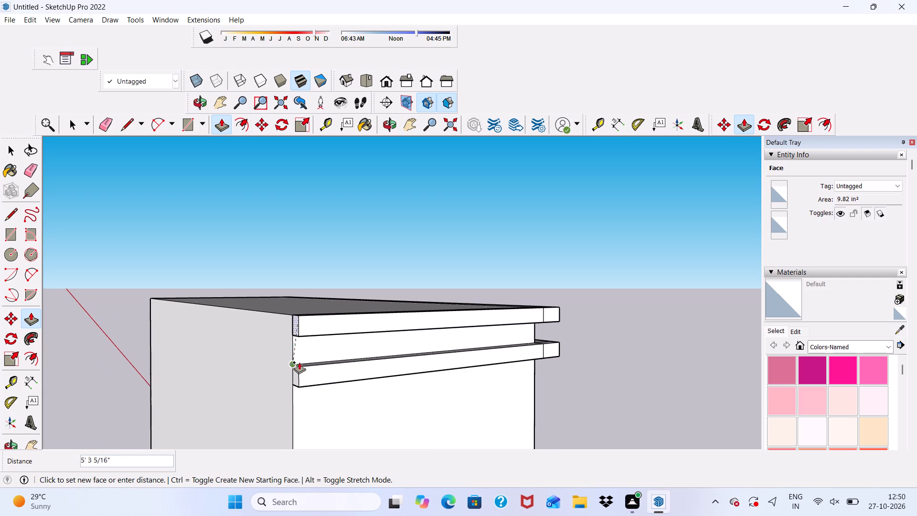
pyautogui.scroll(8, 302, 390)
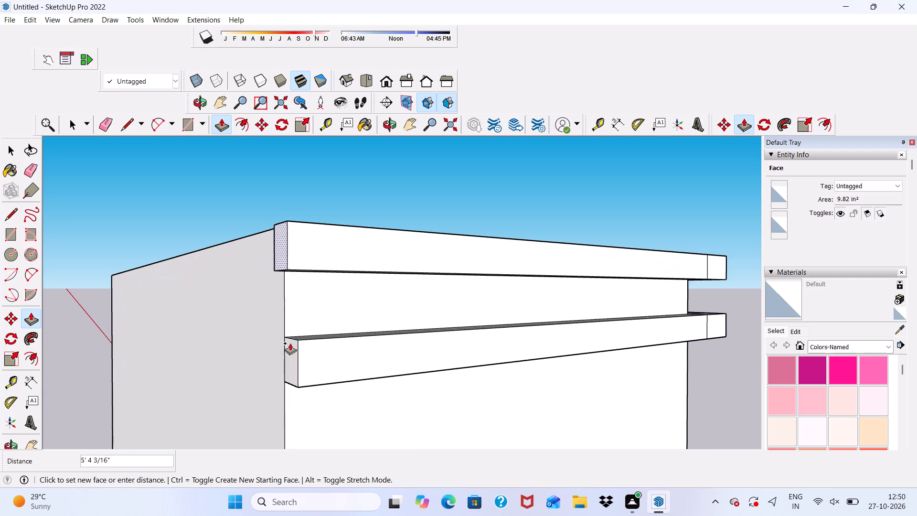
pyautogui.click(284, 308)
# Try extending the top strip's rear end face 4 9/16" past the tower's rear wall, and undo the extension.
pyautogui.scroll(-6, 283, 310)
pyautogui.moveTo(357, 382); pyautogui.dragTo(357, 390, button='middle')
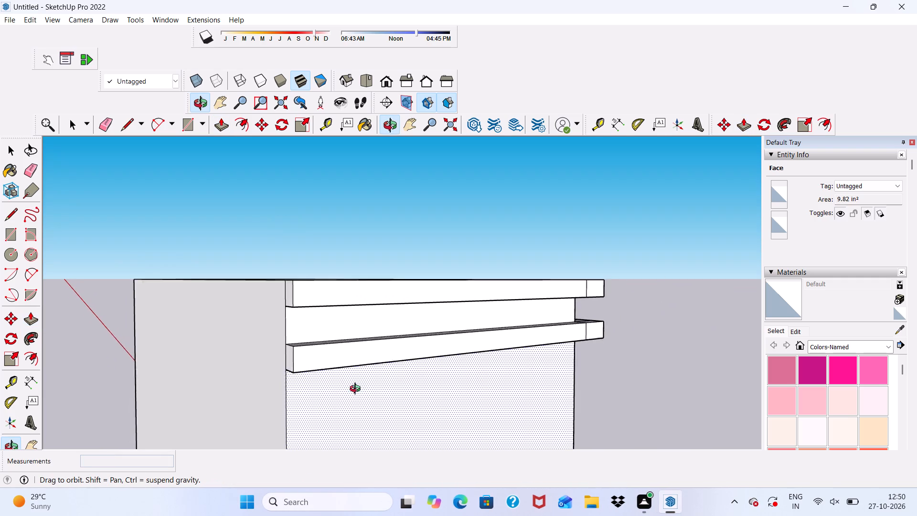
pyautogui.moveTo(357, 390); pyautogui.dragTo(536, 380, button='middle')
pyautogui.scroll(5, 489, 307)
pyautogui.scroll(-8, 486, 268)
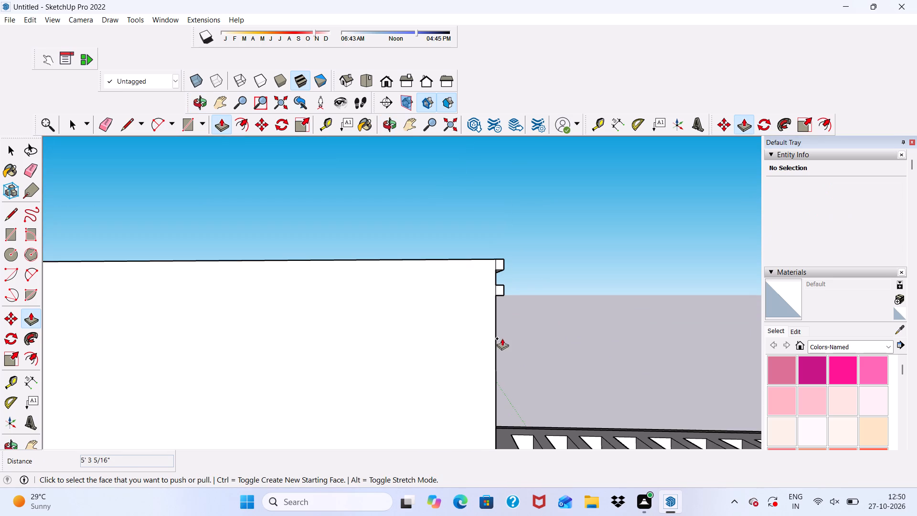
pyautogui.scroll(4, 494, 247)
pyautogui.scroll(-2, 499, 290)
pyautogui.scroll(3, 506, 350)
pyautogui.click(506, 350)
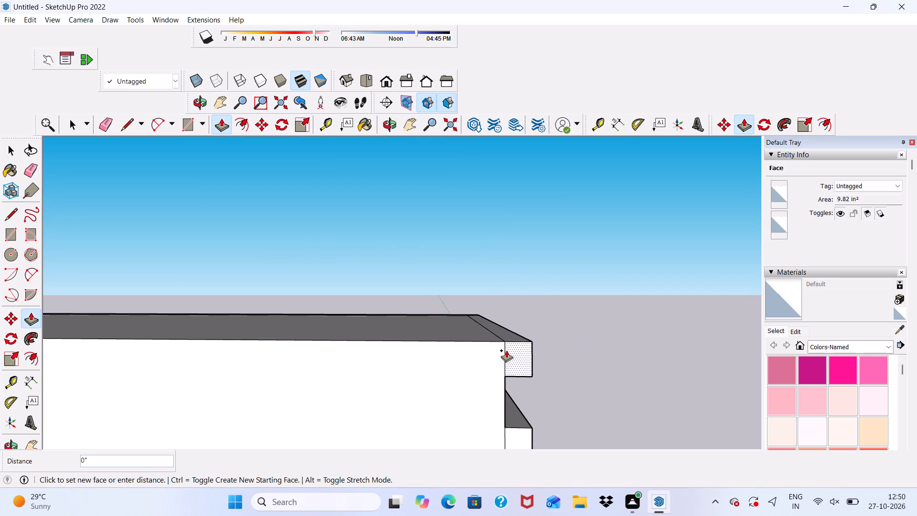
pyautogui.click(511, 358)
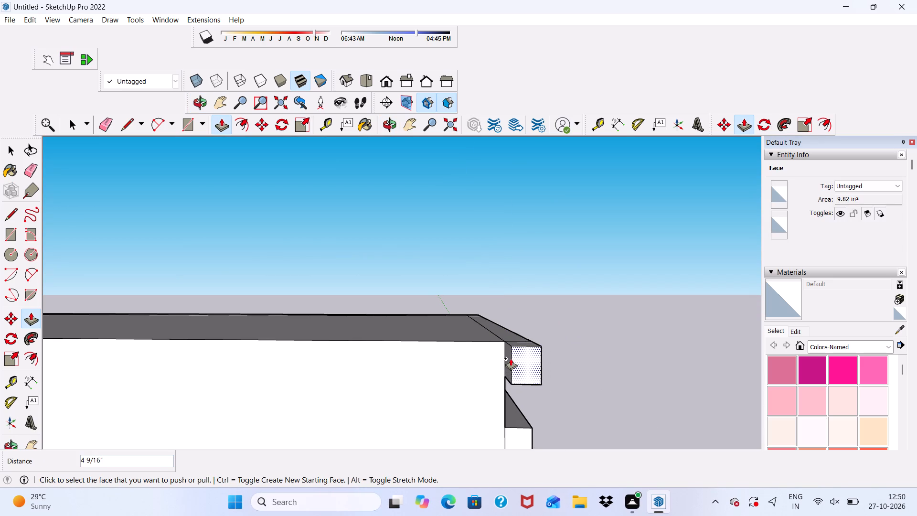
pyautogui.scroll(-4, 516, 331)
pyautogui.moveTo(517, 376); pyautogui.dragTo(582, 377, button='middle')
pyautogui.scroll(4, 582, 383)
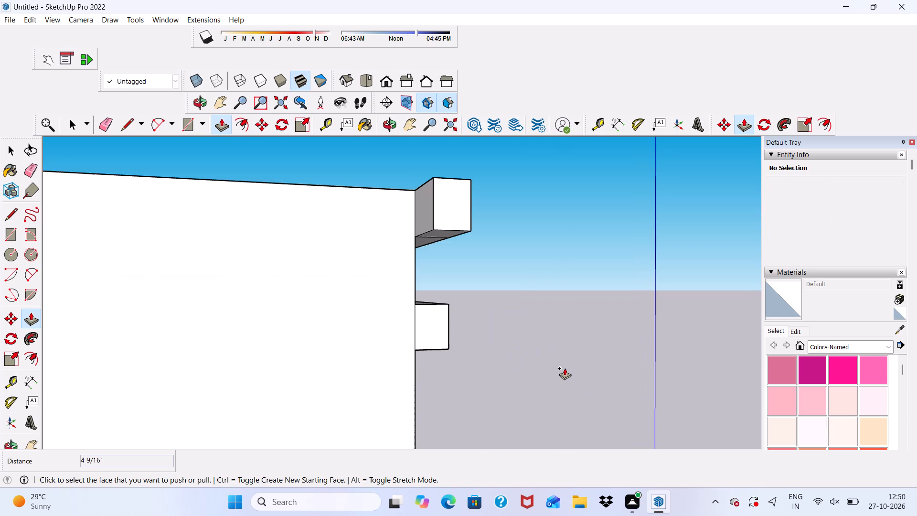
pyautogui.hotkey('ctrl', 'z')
# Push/Pull the top strip's rear end face slightly past the tower's rear wall, and the lower strip's rear end face 1 9/16".
pyautogui.moveTo(422, 215); pyautogui.dragTo(427, 233, button='middle')
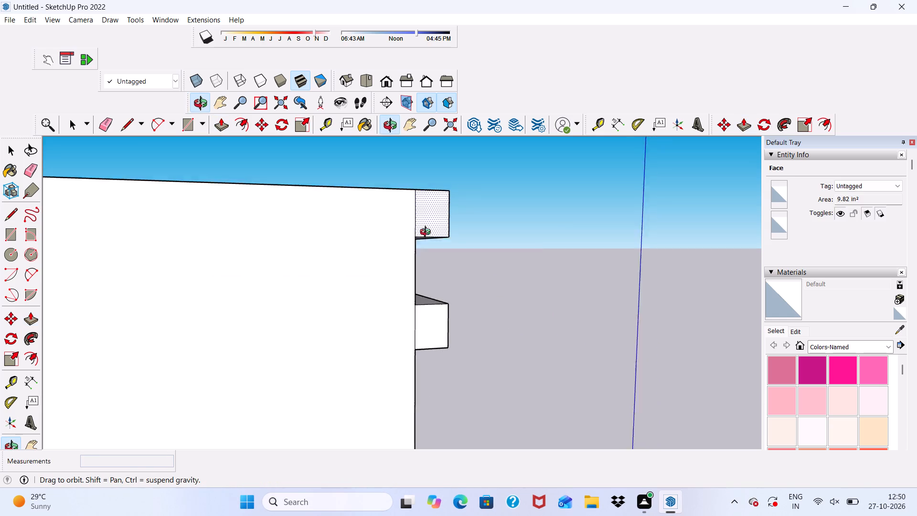
pyautogui.moveTo(427, 233); pyautogui.dragTo(480, 284, button='middle')
pyautogui.scroll(3, 418, 199)
pyautogui.click(428, 200)
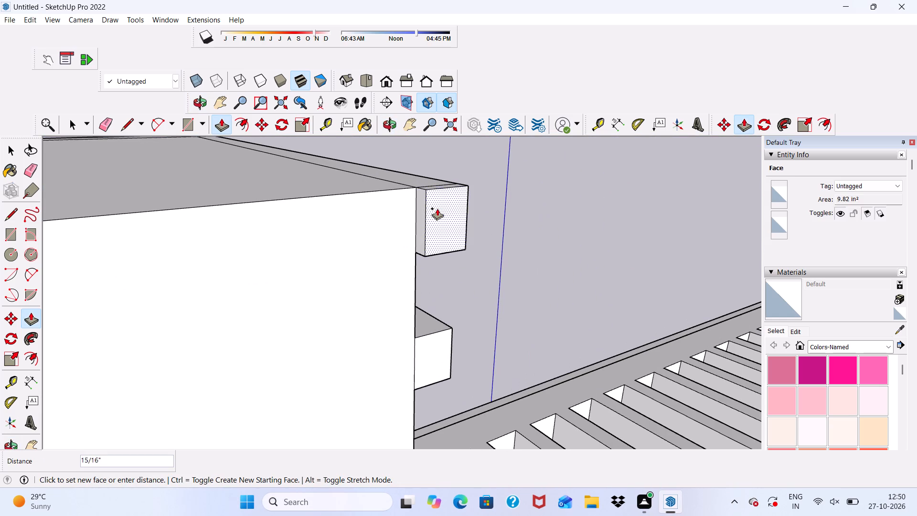
pyautogui.click(439, 219)
pyautogui.click(437, 349)
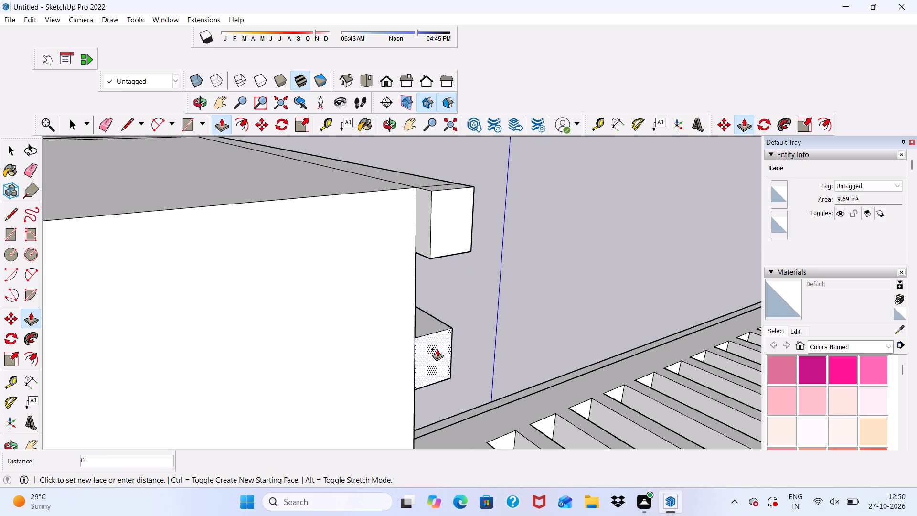
pyautogui.click(449, 363)
# Push/Pull the lower strip's return face about 14' 11 1/16" along the tower's long rear wall to the far corner.
pyautogui.scroll(2, 418, 374)
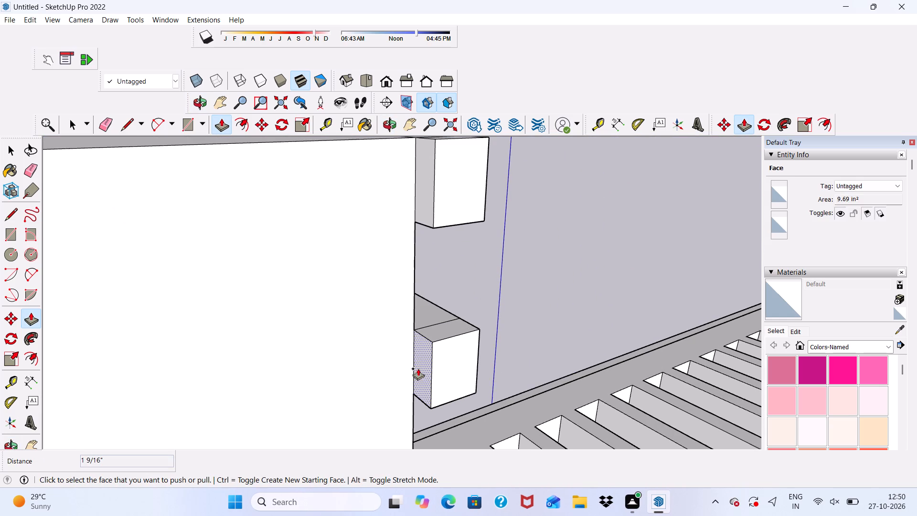
pyautogui.click(421, 364)
pyautogui.scroll(-20, 384, 333)
pyautogui.scroll(-2, 384, 333)
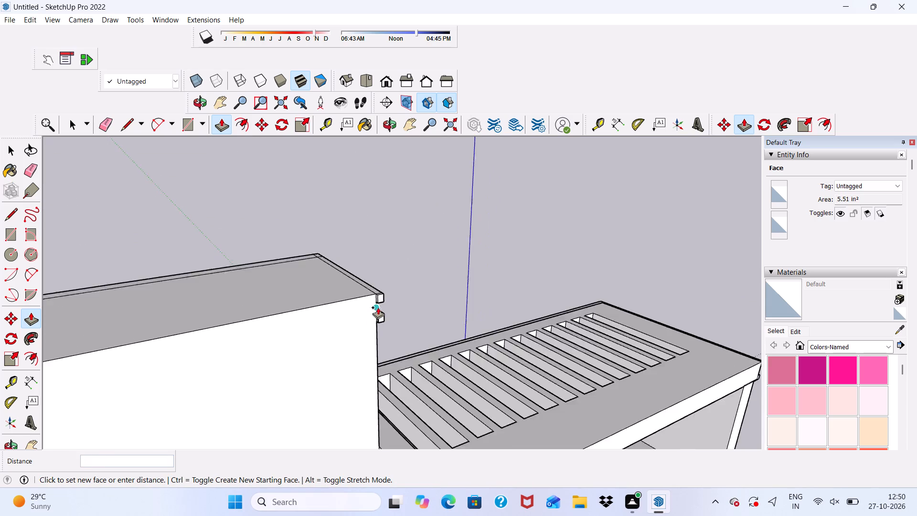
pyautogui.scroll(-7, 378, 307)
pyautogui.scroll(9, 230, 343)
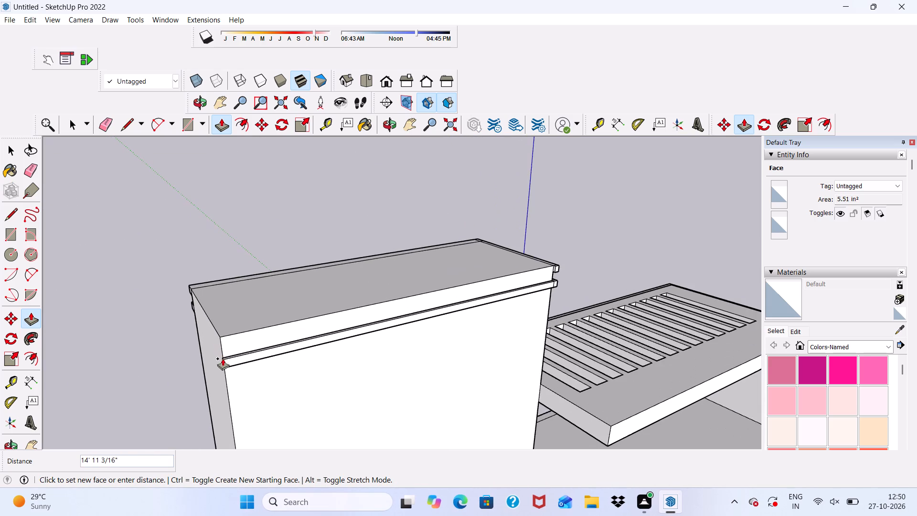
pyautogui.click(224, 351)
# Push/Pull the top strip's return face about 14' 11 1/16" along the rear wall to the same far corner.
pyautogui.scroll(4, 507, 282)
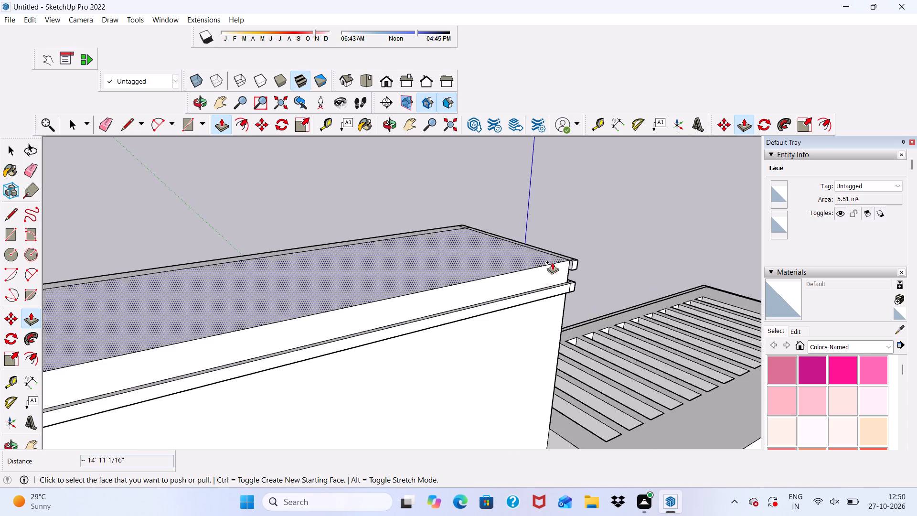
pyautogui.scroll(14, 564, 261)
pyautogui.click(576, 266)
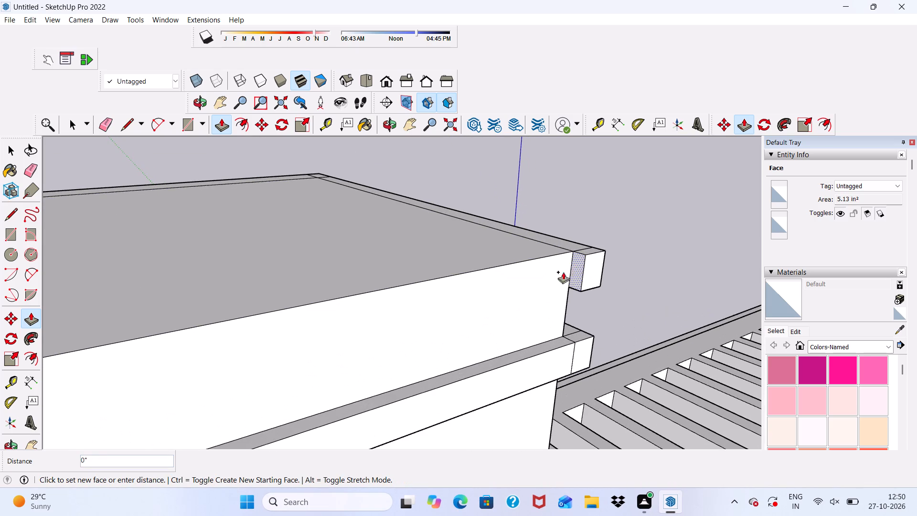
pyautogui.scroll(-20, 522, 284)
pyautogui.scroll(-9, 522, 284)
pyautogui.scroll(4, 307, 370)
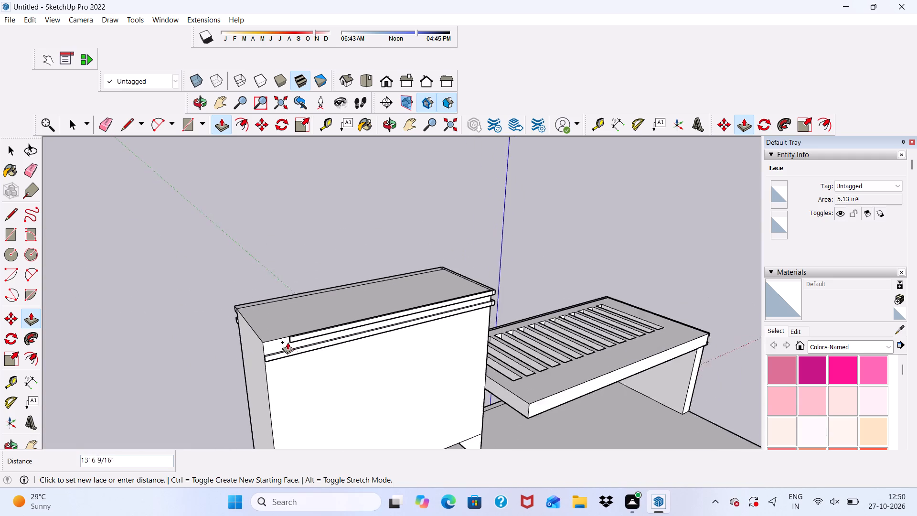
pyautogui.scroll(11, 288, 342)
pyautogui.scroll(7, 254, 363)
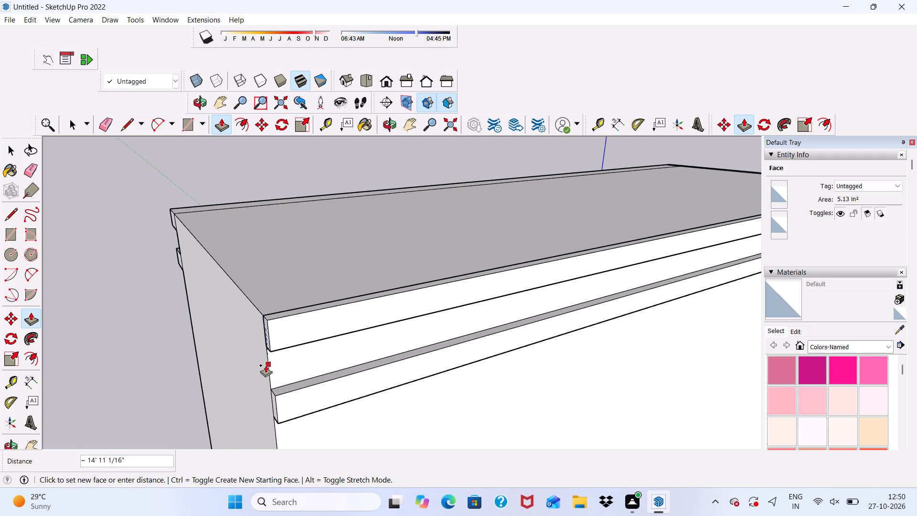
pyautogui.click(266, 365)
# Push/Pull the rear lower strip's end face 2" outward beyond the tower's side wall opposite the canopy.
pyautogui.scroll(-4, 266, 365)
pyautogui.moveTo(266, 370); pyautogui.dragTo(458, 344, button='middle')
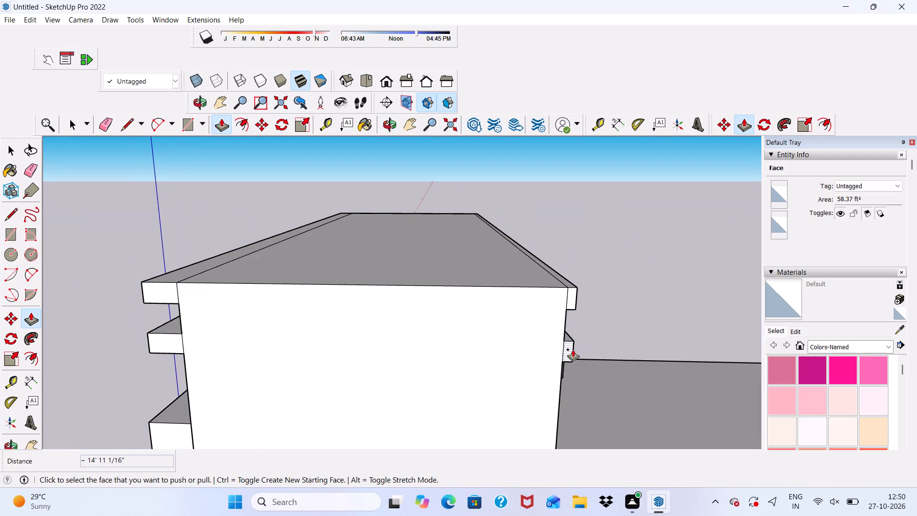
pyautogui.scroll(5, 554, 347)
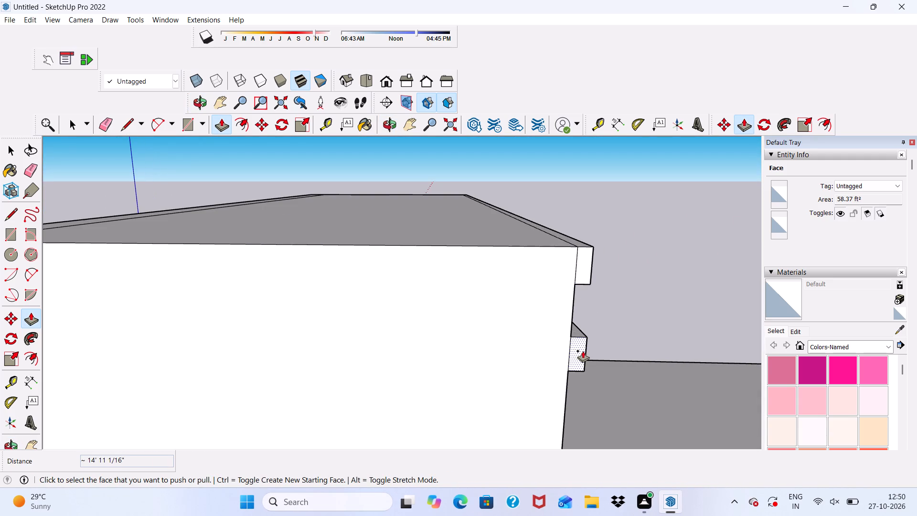
pyautogui.moveTo(571, 355); pyautogui.dragTo(597, 349, button='middle')
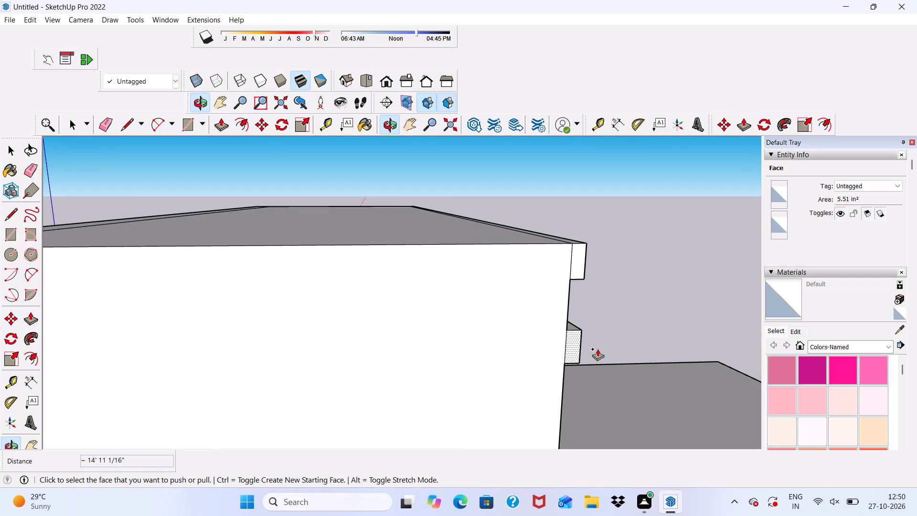
pyautogui.scroll(4, 597, 349)
pyautogui.scroll(-5, 597, 346)
pyautogui.scroll(1, 556, 348)
pyautogui.scroll(4, 600, 340)
pyautogui.scroll(-3, 584, 340)
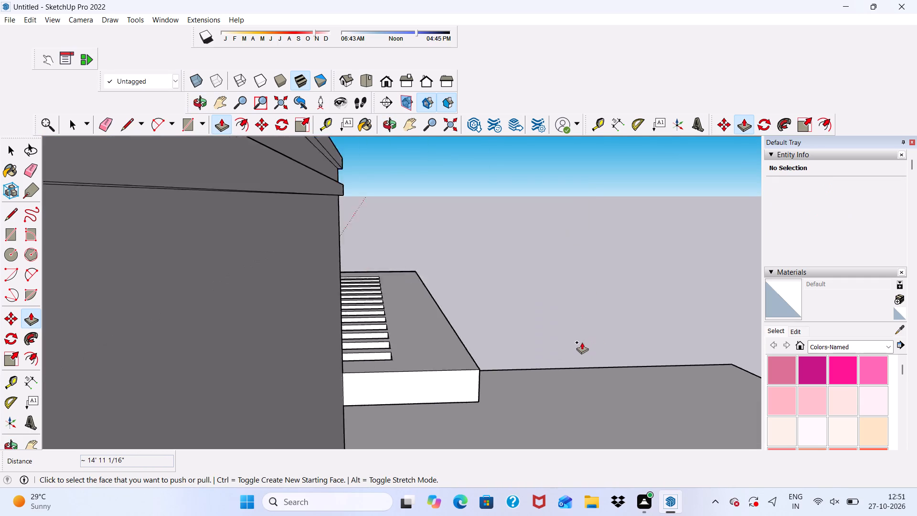
pyautogui.scroll(-1, 582, 342)
pyautogui.scroll(4, 569, 346)
pyautogui.scroll(-4, 534, 334)
pyautogui.scroll(2, 525, 340)
pyautogui.click(525, 340)
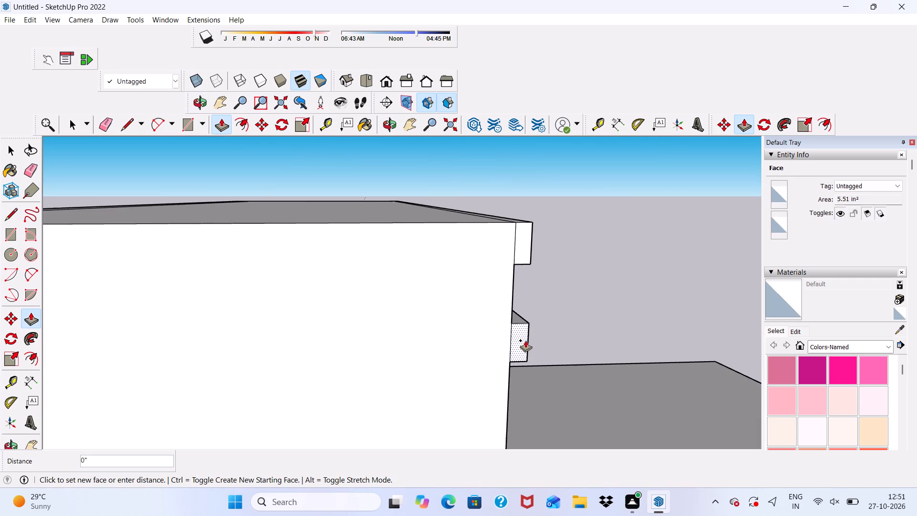
pyautogui.click(527, 353)
# Push/Pull the lower strip's return face 5' 9 5/16" along that side wall, level with the front strip's outer face.
pyautogui.moveTo(503, 359); pyautogui.dragTo(568, 363, button='middle')
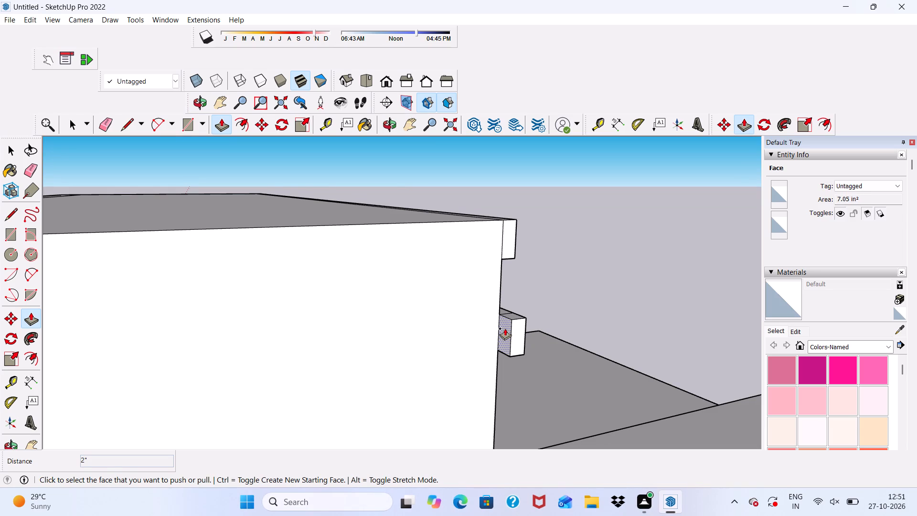
pyautogui.click(505, 328)
pyautogui.scroll(-16, 432, 310)
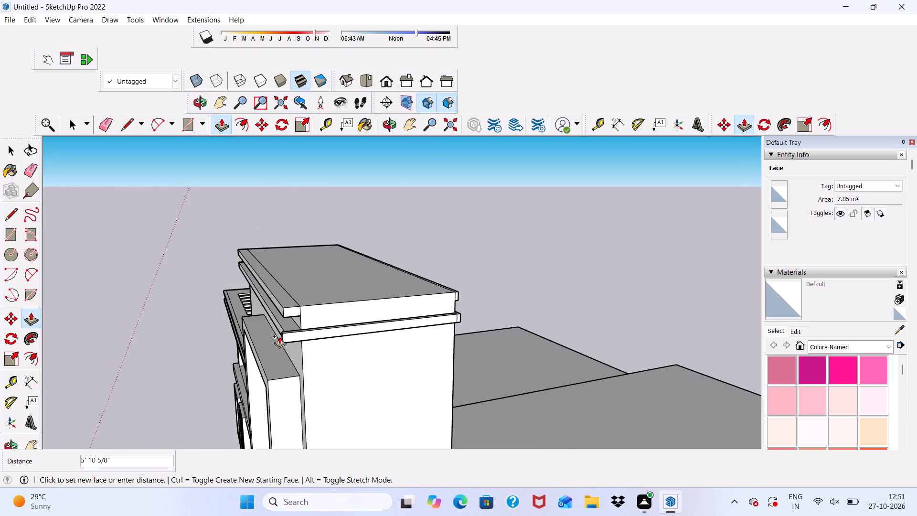
pyautogui.scroll(8, 279, 336)
pyautogui.moveTo(291, 328); pyautogui.dragTo(413, 318, button='middle')
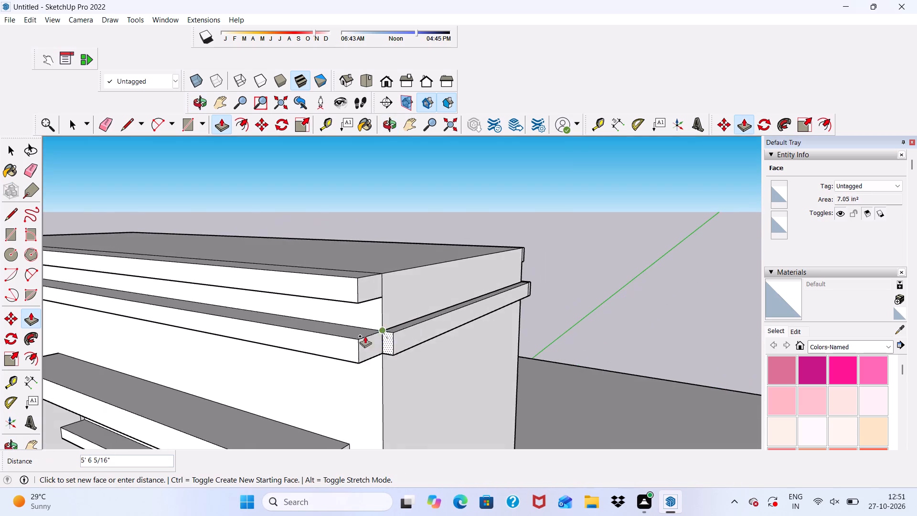
pyautogui.scroll(10, 364, 336)
pyautogui.click(350, 344)
# Push/Pull the rear top strip's end face about 15/16" outward beyond the tower's side wall opposite the canopy.
pyautogui.scroll(-5, 350, 343)
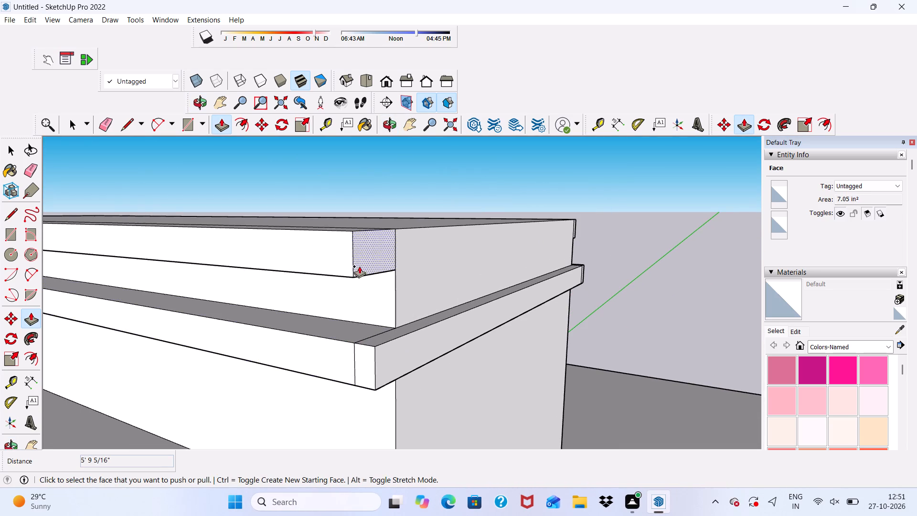
pyautogui.moveTo(567, 223); pyautogui.dragTo(454, 258, button='middle')
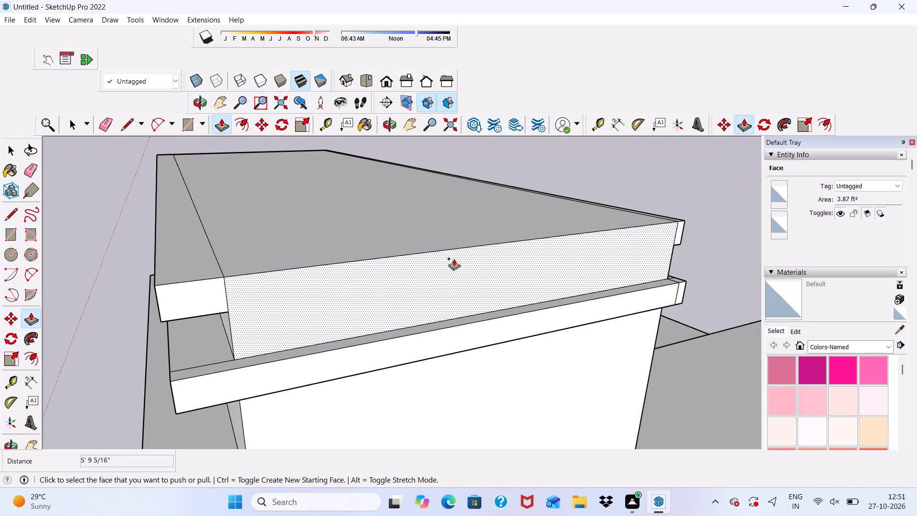
pyautogui.scroll(12, 681, 225)
pyautogui.click(676, 234)
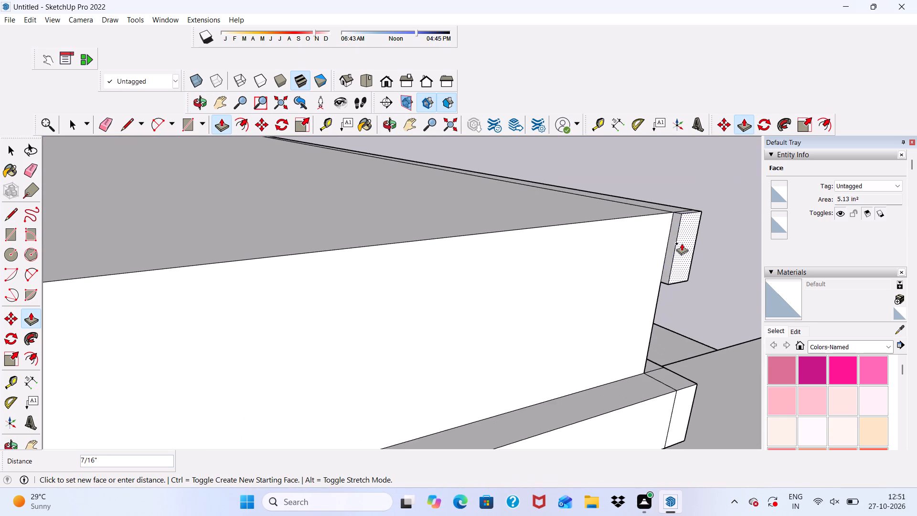
pyautogui.click(688, 253)
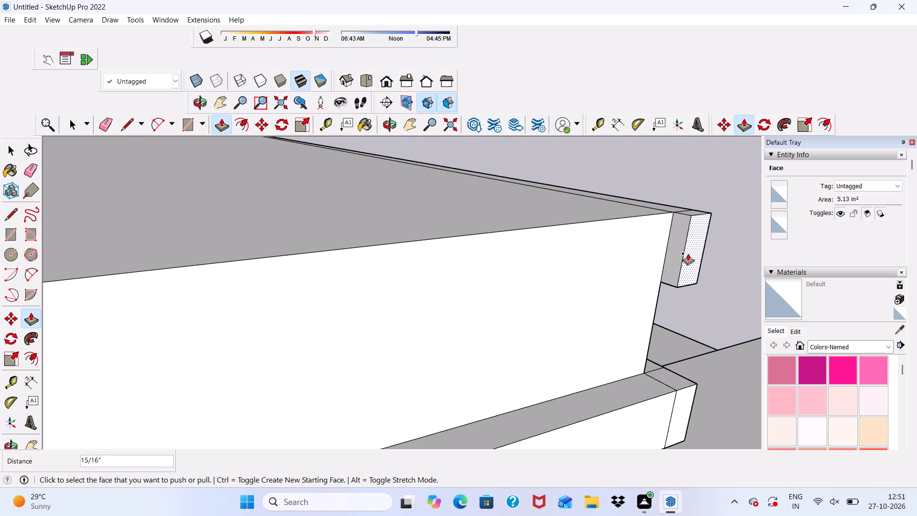
# Push/Pull the top strip's return face 5' 9 5/16" along that side wall, level with the front strip's outer face.
pyautogui.scroll(3, 683, 252)
pyautogui.click(683, 251)
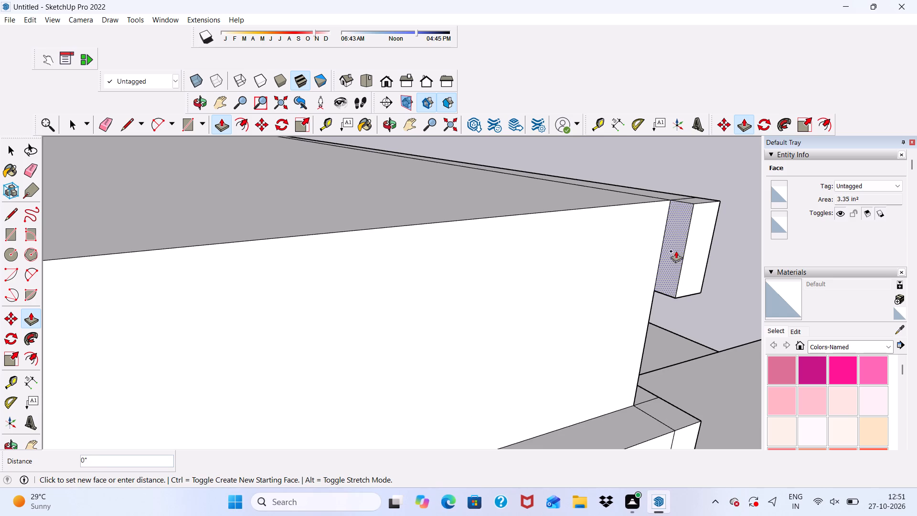
pyautogui.scroll(-6, 518, 308)
pyautogui.scroll(-17, 488, 293)
pyautogui.scroll(5, 287, 346)
pyautogui.scroll(1, 171, 348)
pyautogui.moveTo(171, 348); pyautogui.dragTo(351, 314, button='middle')
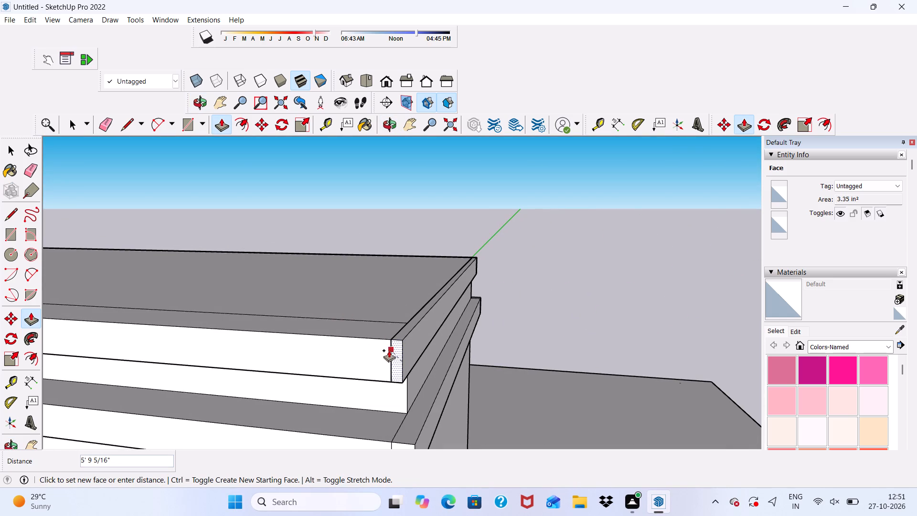
pyautogui.click(390, 352)
# Erase the leftover seam lines on the top strip's front face and underside at the front corner opposite the canopy.
pyautogui.scroll(-4, 390, 342)
pyautogui.moveTo(390, 358); pyautogui.dragTo(446, 205, button='middle')
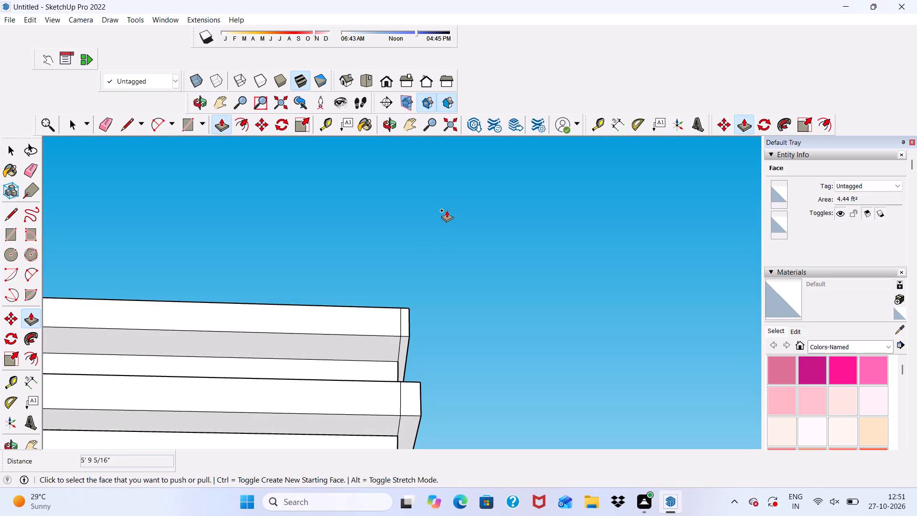
pyautogui.press('space')
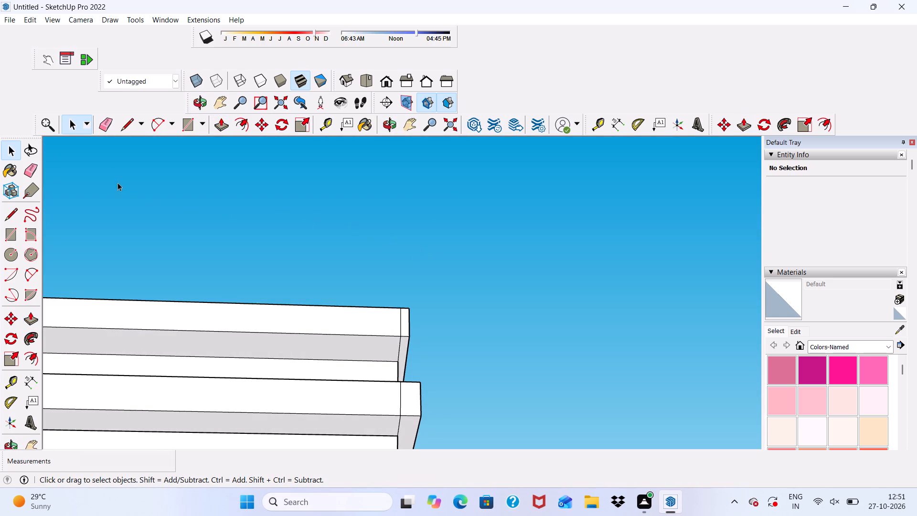
pyautogui.click(103, 122)
pyautogui.scroll(-3, 125, 244)
pyautogui.moveTo(240, 324); pyautogui.dragTo(243, 343, button='middle')
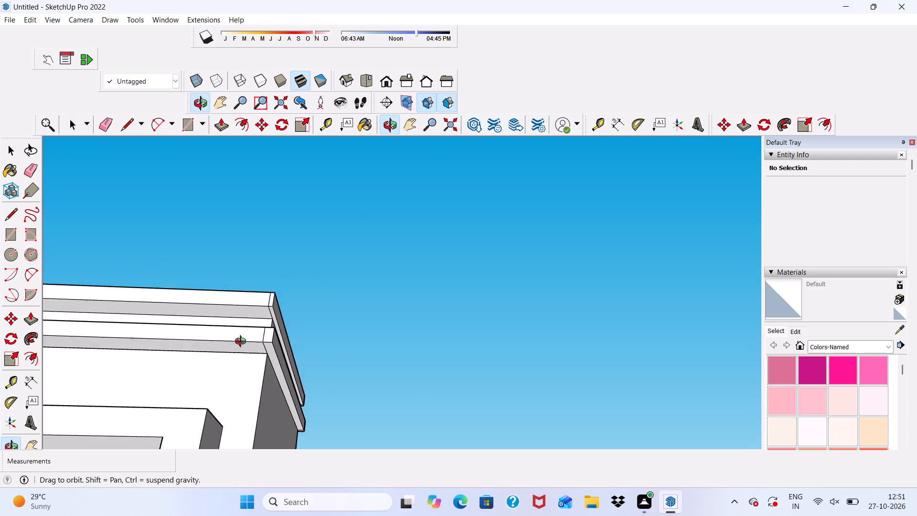
pyautogui.moveTo(243, 343); pyautogui.dragTo(235, 354, button='middle')
pyautogui.scroll(12, 264, 328)
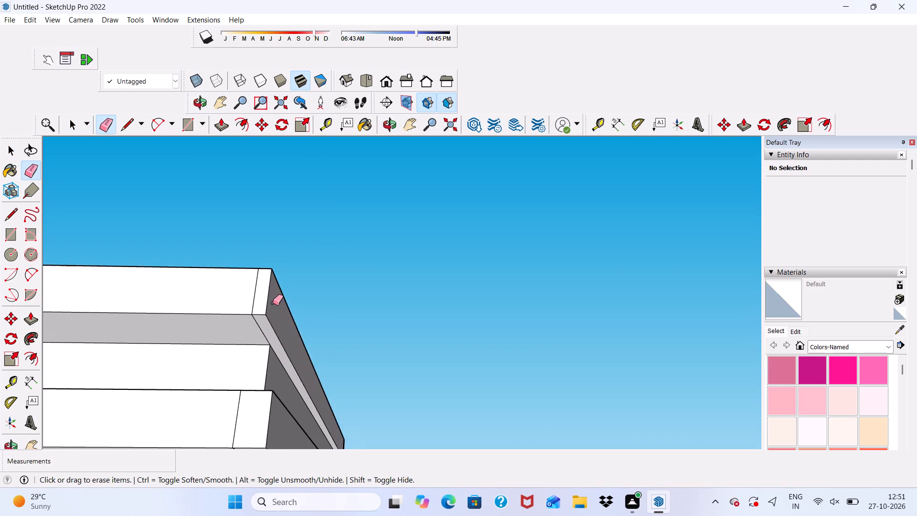
pyautogui.scroll(4, 273, 303)
pyautogui.moveTo(249, 285); pyautogui.dragTo(249, 295)
pyautogui.moveTo(245, 333); pyautogui.dragTo(248, 334)
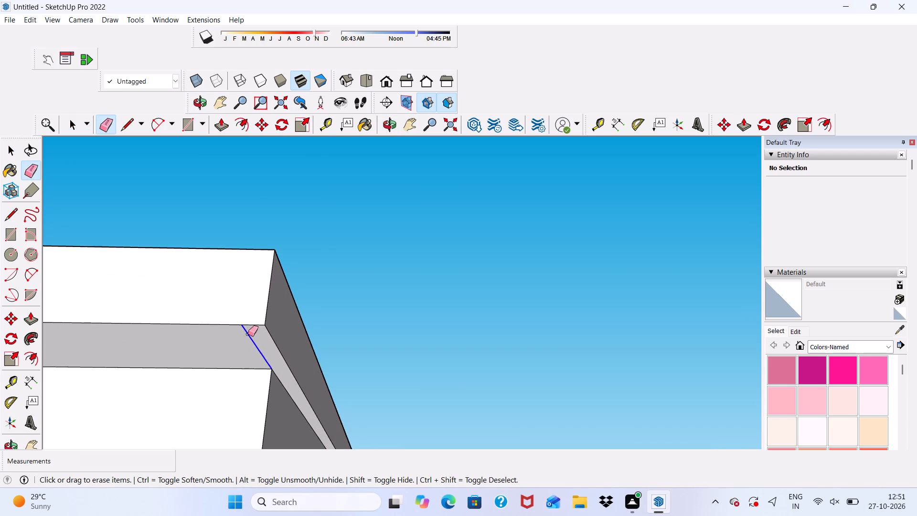
pyautogui.moveTo(248, 334); pyautogui.dragTo(251, 337)
# Erase the seam lines on the lower strip's front face, underside and top face at the same front corner.
pyautogui.scroll(-10, 229, 321)
pyautogui.moveTo(285, 376); pyautogui.dragTo(147, 365, button='middle')
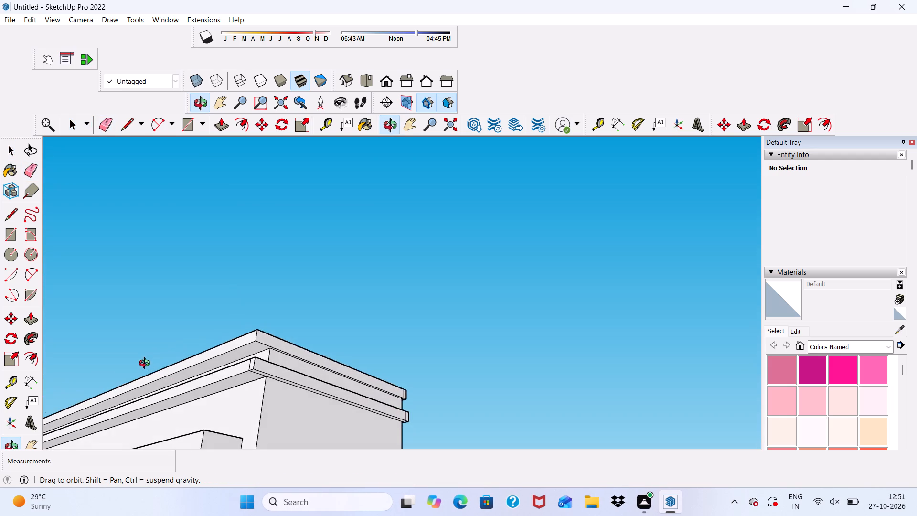
pyautogui.moveTo(147, 365); pyautogui.dragTo(286, 410, button='middle')
pyautogui.scroll(10, 266, 349)
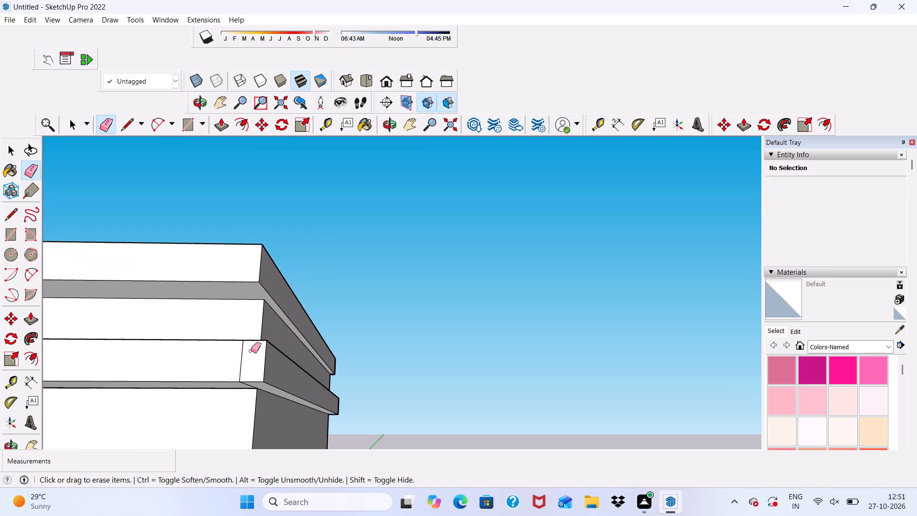
pyautogui.moveTo(236, 360); pyautogui.dragTo(250, 368)
pyautogui.moveTo(252, 368); pyautogui.dragTo(252, 345, button='middle')
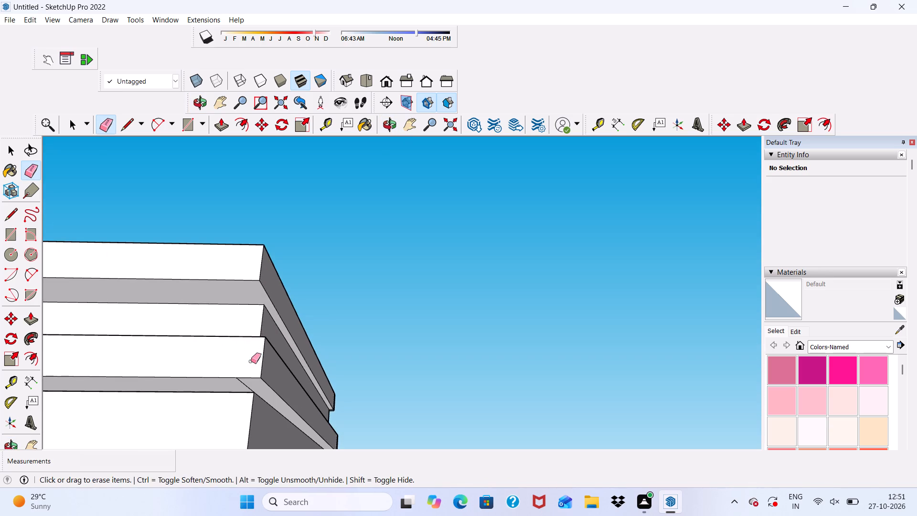
pyautogui.scroll(-1, 251, 361)
pyautogui.moveTo(251, 376); pyautogui.dragTo(259, 330, button='middle')
pyautogui.scroll(5, 251, 399)
pyautogui.scroll(-1, 243, 369)
pyautogui.moveTo(242, 368); pyautogui.dragTo(223, 377)
pyautogui.scroll(-6, 207, 306)
pyautogui.moveTo(231, 327); pyautogui.dragTo(113, 512, button='middle')
pyautogui.scroll(4, 272, 287)
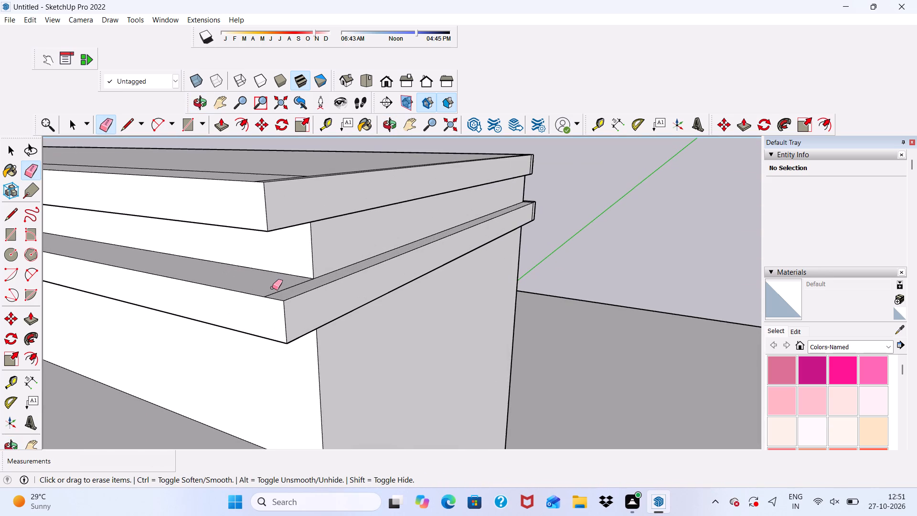
pyautogui.moveTo(273, 289); pyautogui.dragTo(277, 294)
# Erase the seam lines on the lower strip's side face and underside at the rear corner opposite the canopy.
pyautogui.scroll(-5, 263, 289)
pyautogui.moveTo(277, 370); pyautogui.dragTo(277, 369, button='middle')
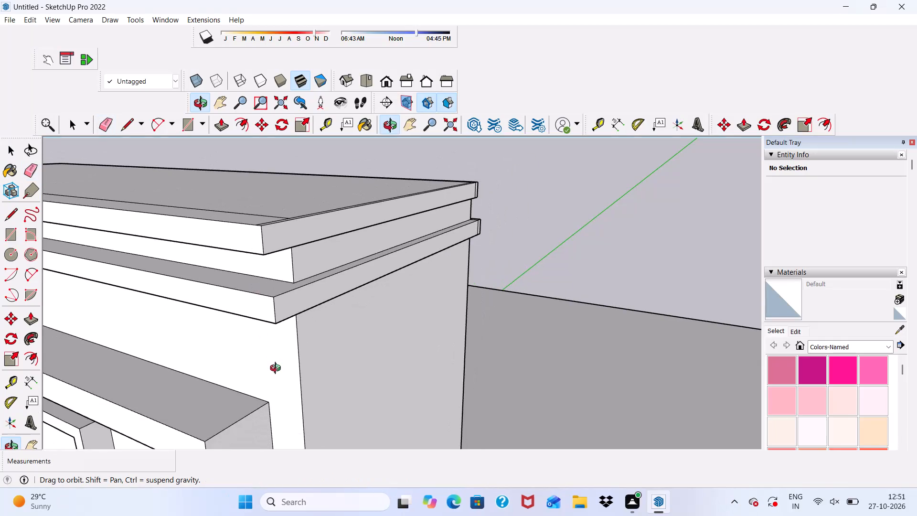
pyautogui.moveTo(277, 369); pyautogui.dragTo(26, 279, button='middle')
pyautogui.scroll(9, 565, 236)
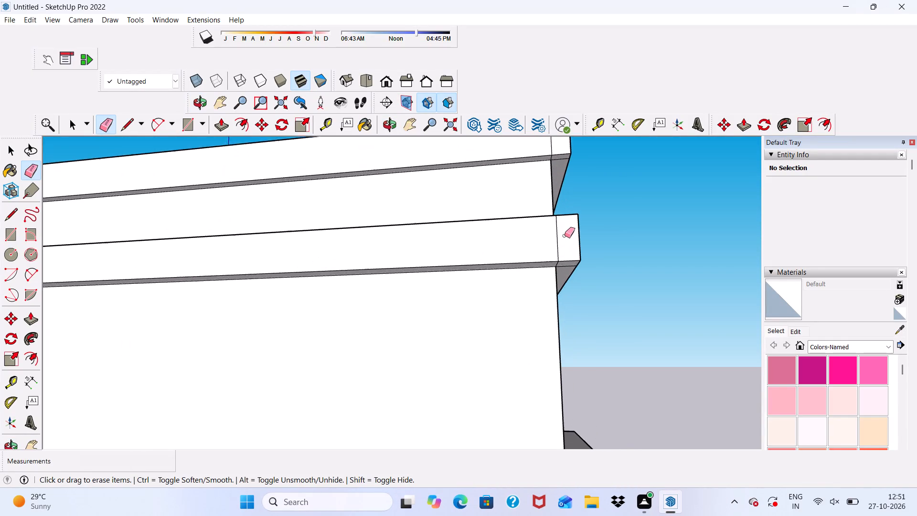
pyautogui.scroll(1, 565, 236)
pyautogui.moveTo(558, 238); pyautogui.dragTo(550, 252)
pyautogui.moveTo(550, 279); pyautogui.dragTo(549, 202, button='middle')
pyautogui.scroll(4, 555, 273)
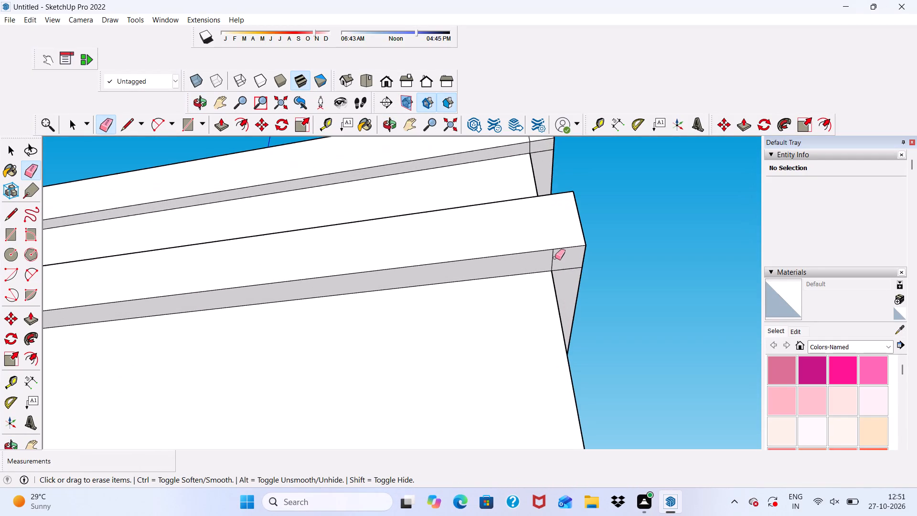
pyautogui.click(554, 255)
pyautogui.moveTo(562, 268); pyautogui.dragTo(568, 280)
# Erase the top strip's side-face seam and the lower strip's top and rear-face seams at the same rear corner.
pyautogui.scroll(-4, 532, 260)
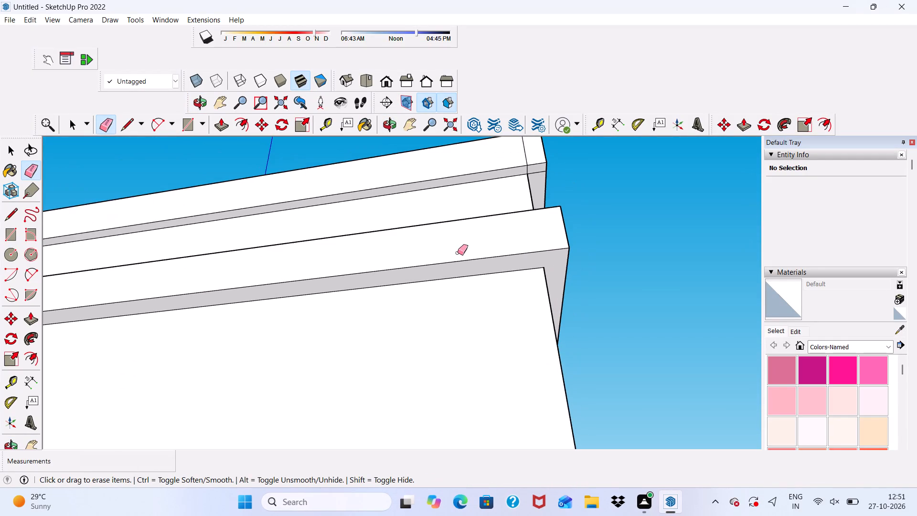
pyautogui.scroll(-3, 458, 253)
pyautogui.moveTo(454, 242); pyautogui.dragTo(410, 379, button='middle')
pyautogui.scroll(4, 503, 175)
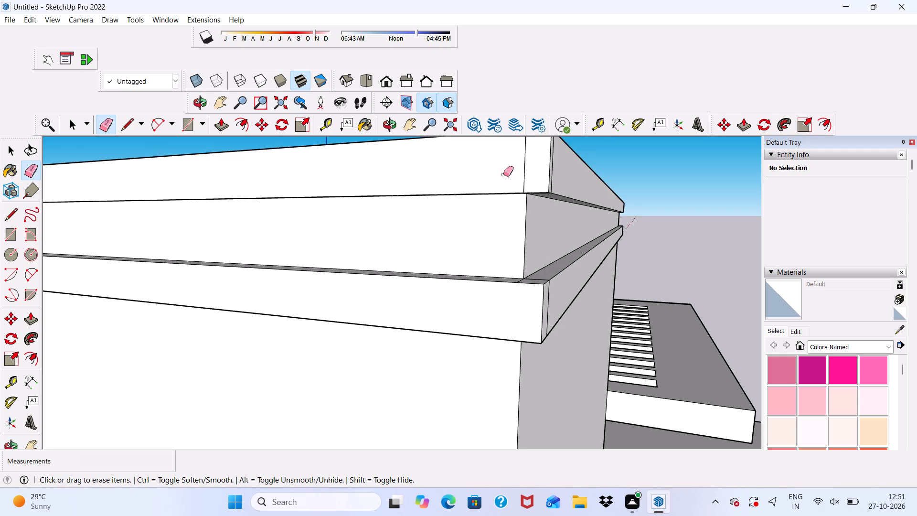
pyautogui.scroll(2, 514, 167)
pyautogui.click(528, 160)
pyautogui.scroll(4, 531, 305)
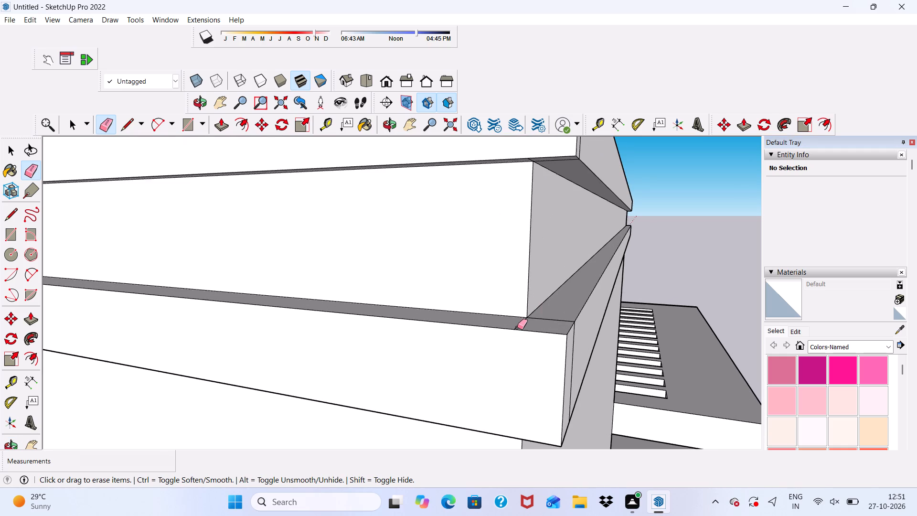
pyautogui.moveTo(517, 327); pyautogui.dragTo(535, 319)
pyautogui.scroll(-4, 554, 308)
pyautogui.moveTo(552, 332); pyautogui.dragTo(407, 271, button='middle')
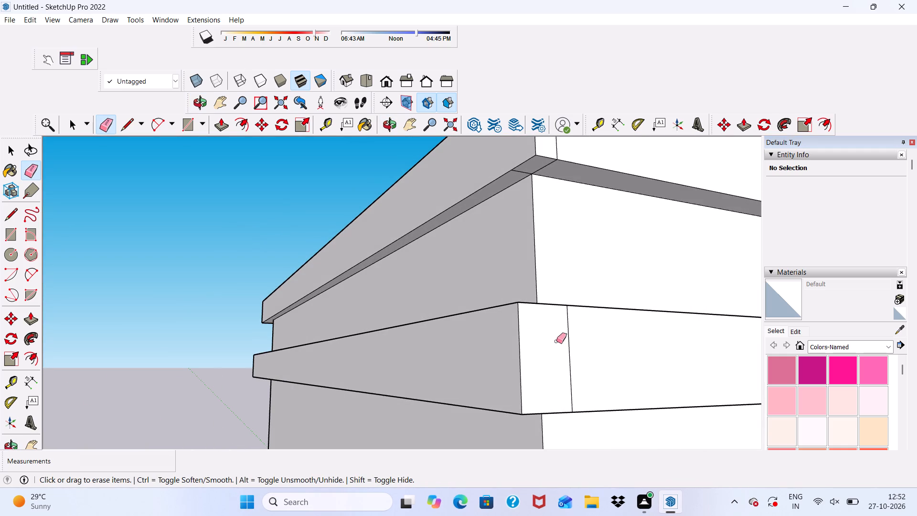
pyautogui.moveTo(557, 341); pyautogui.dragTo(574, 354)
# Erase the seam lines on the top strip's underside and rear face at that rear corner.
pyautogui.scroll(9, 501, 140)
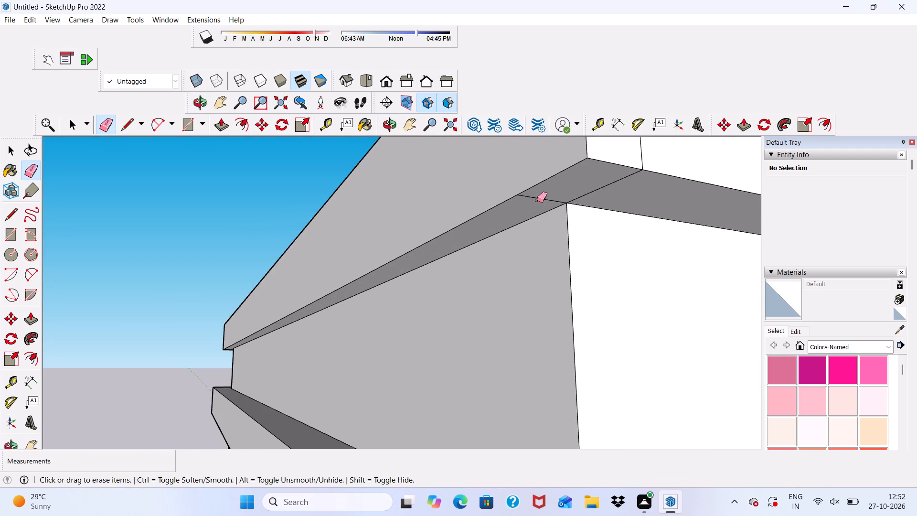
pyautogui.click(537, 200)
pyautogui.scroll(-5, 536, 199)
pyautogui.scroll(7, 587, 195)
pyautogui.moveTo(579, 184); pyautogui.dragTo(582, 195)
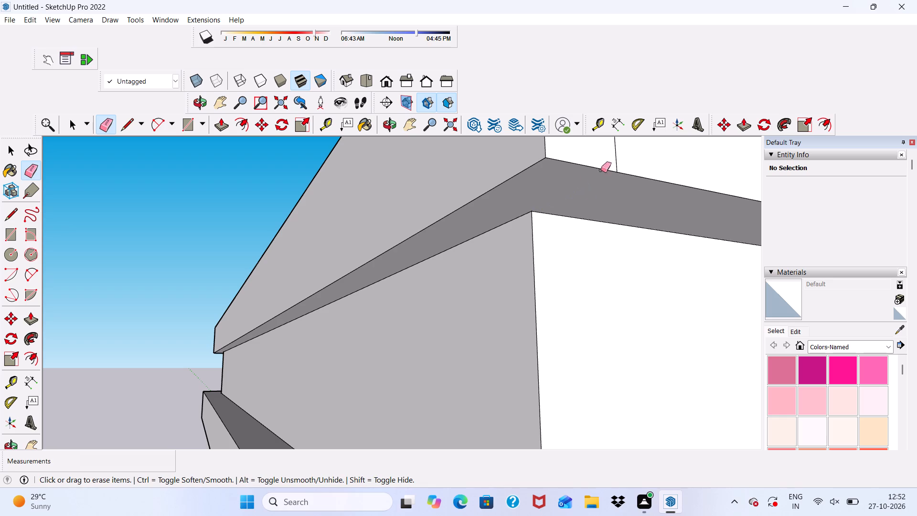
pyautogui.moveTo(604, 156); pyautogui.dragTo(628, 155)
# Erase the long seam lines between the roof surface and the top strip along the rear and the side opposite the canopy.
pyautogui.scroll(-16, 575, 176)
pyautogui.moveTo(374, 309); pyautogui.dragTo(377, 368, button='middle')
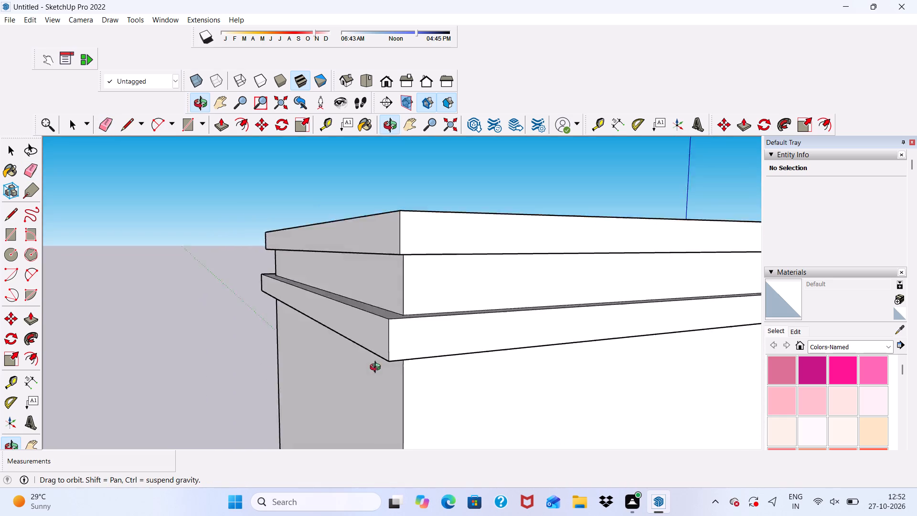
pyautogui.moveTo(377, 368); pyautogui.dragTo(364, 431, button='middle')
pyautogui.scroll(1, 361, 332)
pyautogui.scroll(-5, 369, 238)
pyautogui.scroll(15, 400, 214)
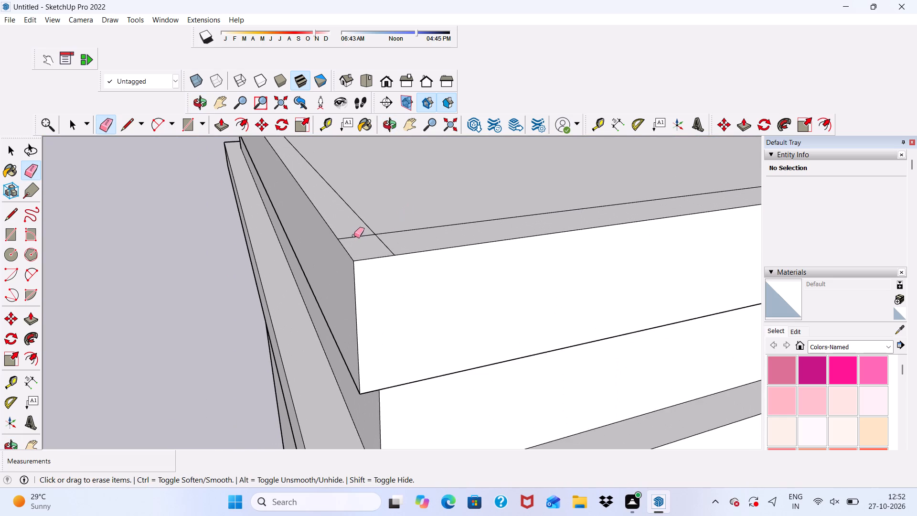
pyautogui.moveTo(354, 235); pyautogui.dragTo(363, 216)
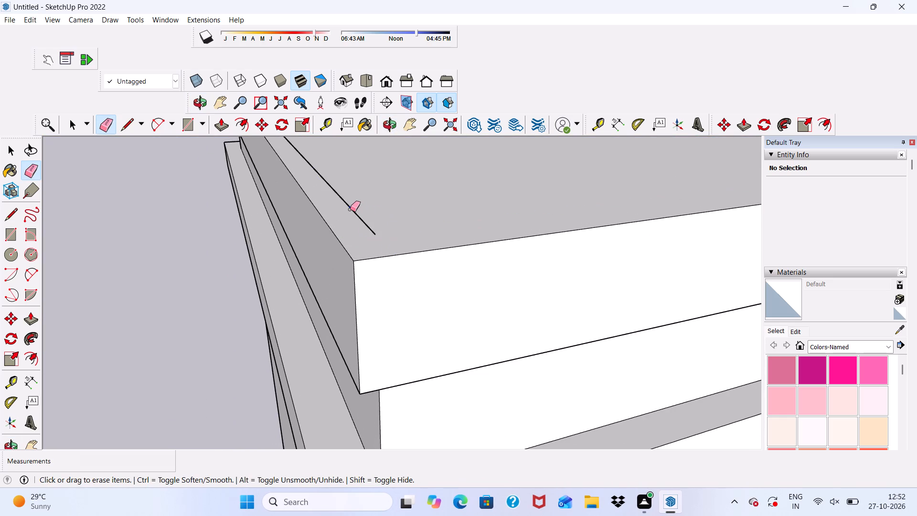
pyautogui.click(350, 209)
# Erase the vertical seam on the lower strip's side face at the tower's front corner beside the canopy.
pyautogui.scroll(-7, 327, 209)
pyautogui.scroll(-15, 307, 225)
pyautogui.moveTo(306, 313); pyautogui.dragTo(203, 263, button='middle')
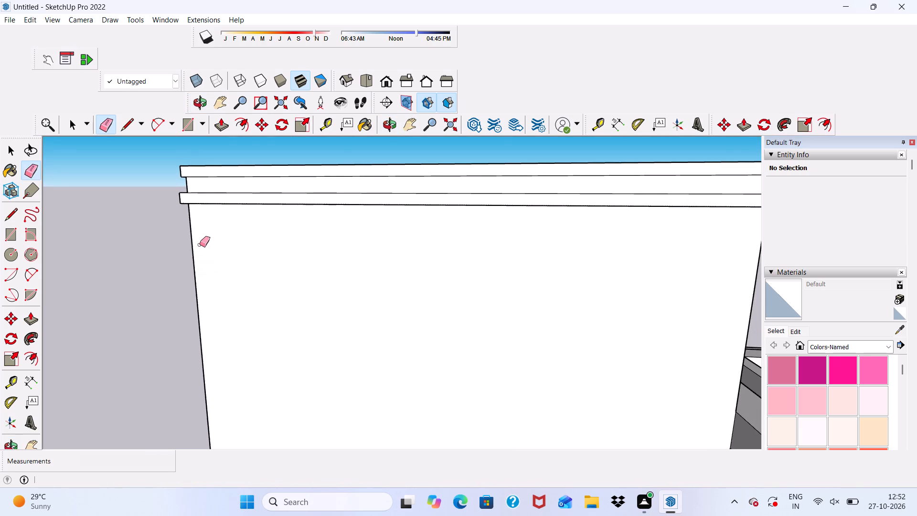
pyautogui.moveTo(200, 245); pyautogui.dragTo(221, 109, button='middle')
pyautogui.scroll(2, 221, 109)
pyautogui.scroll(-20, 203, 270)
pyautogui.scroll(-2, 203, 270)
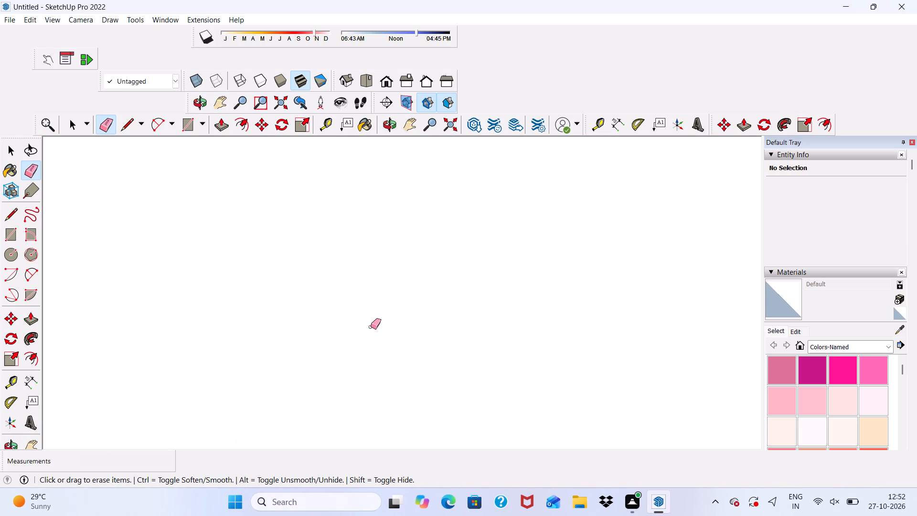
pyautogui.scroll(-2, 371, 327)
pyautogui.click(384, 78)
pyautogui.scroll(-10, 313, 393)
pyautogui.scroll(4, 368, 305)
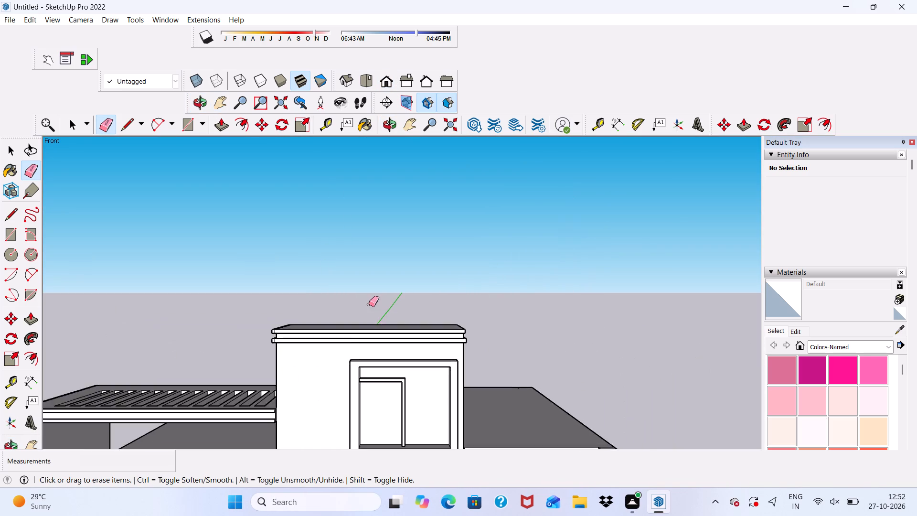
pyautogui.scroll(7, 369, 304)
pyautogui.moveTo(322, 339); pyautogui.dragTo(467, 342, button='middle')
pyautogui.scroll(6, 255, 347)
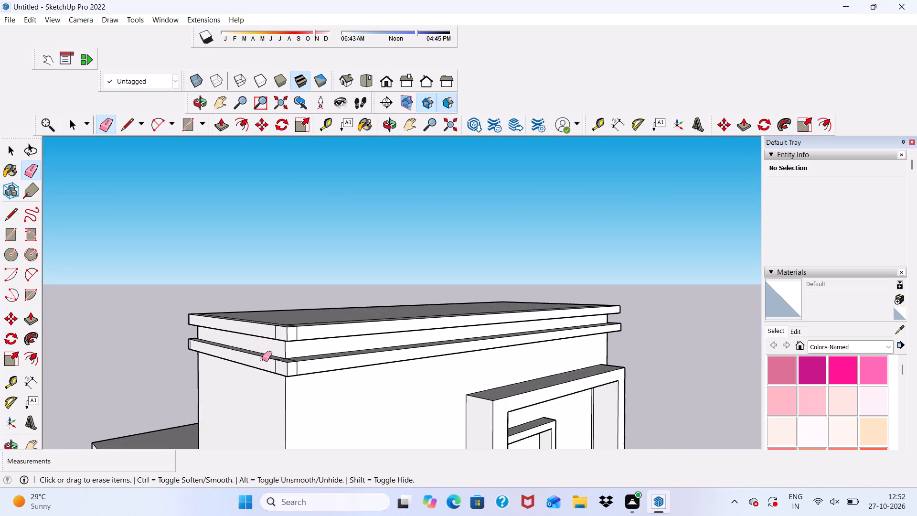
pyautogui.scroll(12, 262, 359)
pyautogui.moveTo(293, 367); pyautogui.dragTo(306, 375)
# Erase the seam lines on the lower strip's top face and front face at the tower's front corner beside the canopy.
pyautogui.scroll(5, 314, 351)
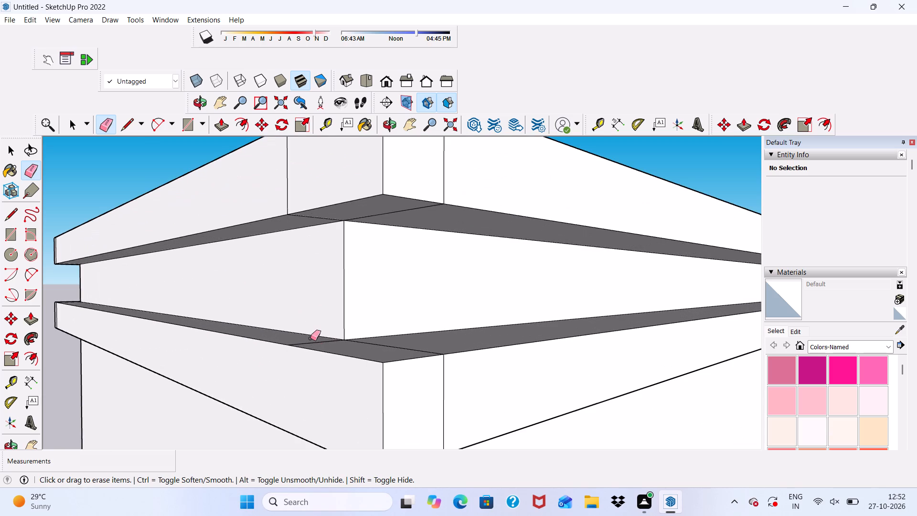
pyautogui.click(310, 338)
pyautogui.click(330, 347)
pyautogui.click(318, 336)
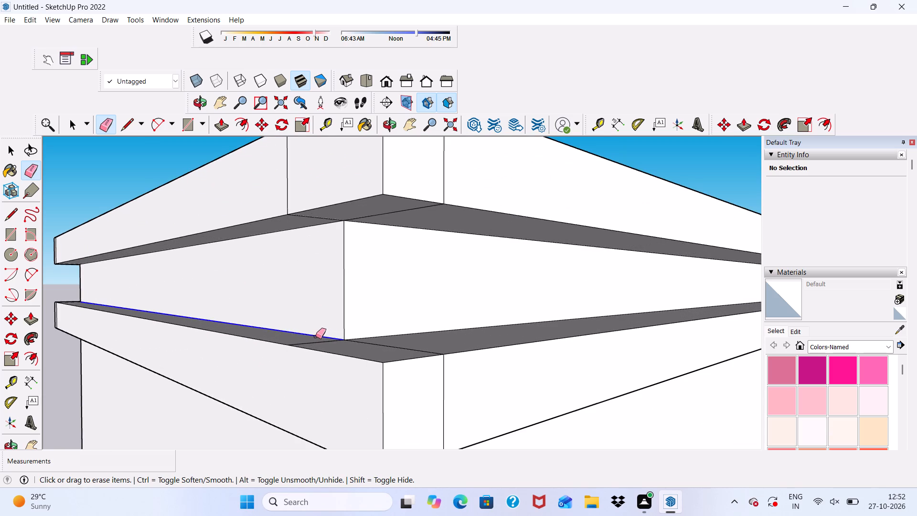
pyautogui.hotkey('ctrl', 'z')
pyautogui.scroll(4, 315, 339)
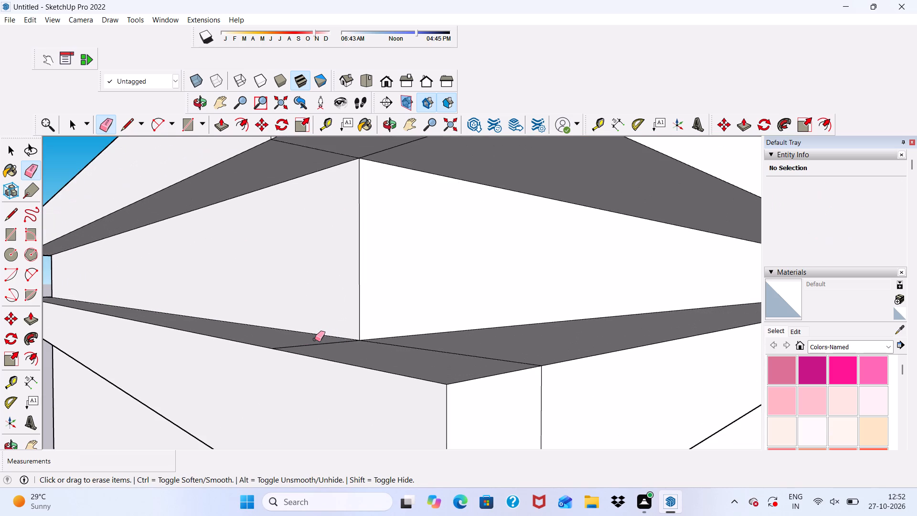
pyautogui.click(314, 343)
pyautogui.click(314, 345)
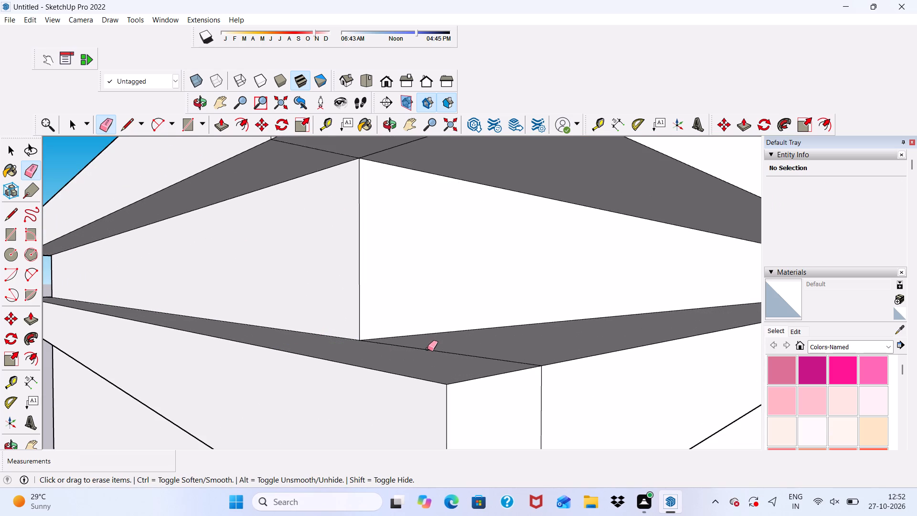
pyautogui.moveTo(427, 349); pyautogui.dragTo(457, 340)
pyautogui.moveTo(527, 399); pyautogui.dragTo(546, 389)
pyautogui.scroll(-5, 471, 255)
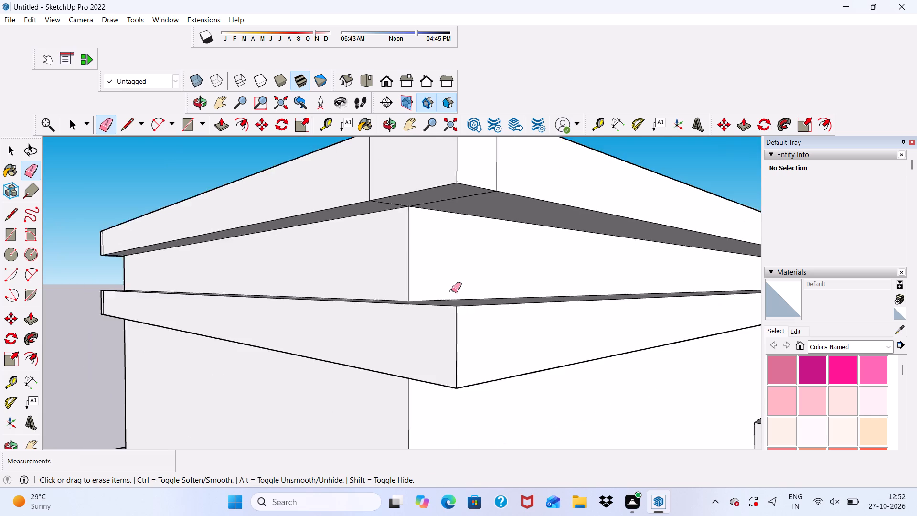
# Erase the seam lines on the undersides of the lower and top strips at the same front corner.
pyautogui.scroll(-4, 451, 290)
pyautogui.moveTo(450, 369); pyautogui.dragTo(450, 233, button='middle')
pyautogui.scroll(4, 452, 343)
pyautogui.moveTo(452, 343); pyautogui.dragTo(454, 352)
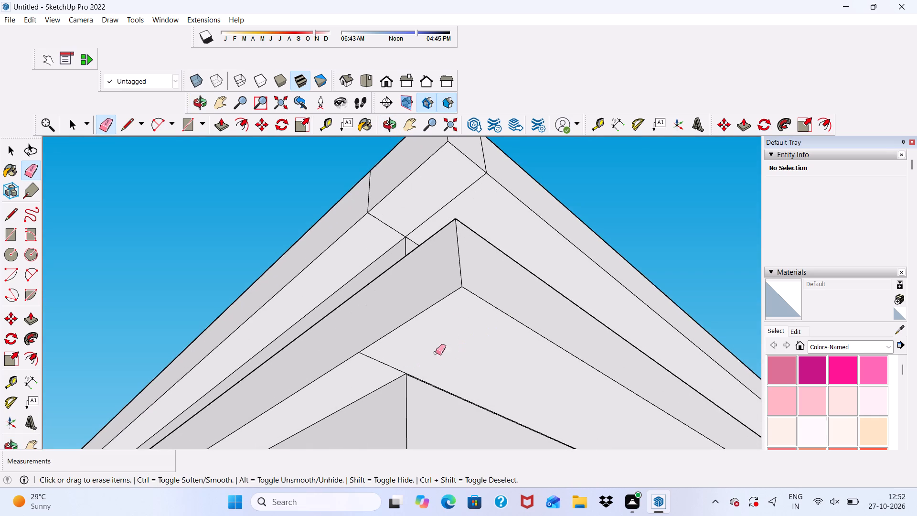
pyautogui.moveTo(395, 353); pyautogui.dragTo(383, 363)
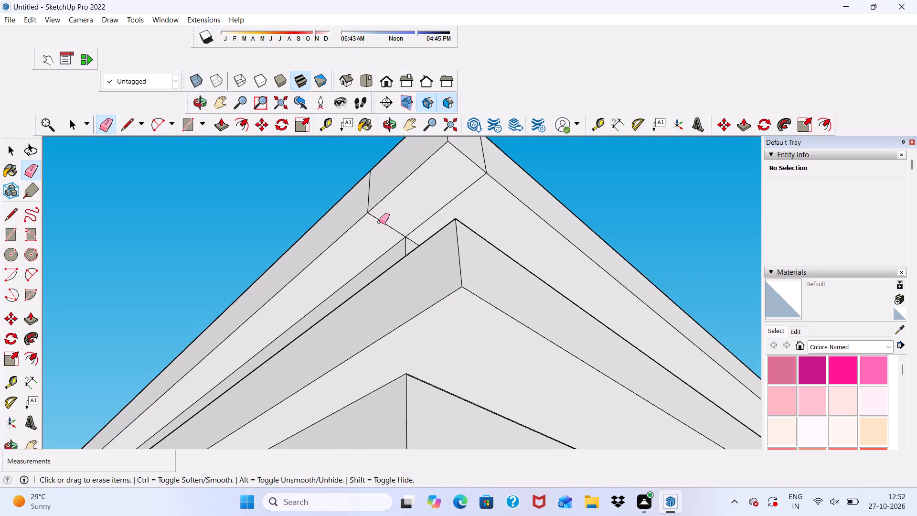
pyautogui.moveTo(379, 222); pyautogui.dragTo(383, 231)
pyautogui.moveTo(437, 207); pyautogui.dragTo(442, 210)
# Erase the vertical seams on the top strip's front and side faces at that corner.
pyautogui.scroll(4, 480, 176)
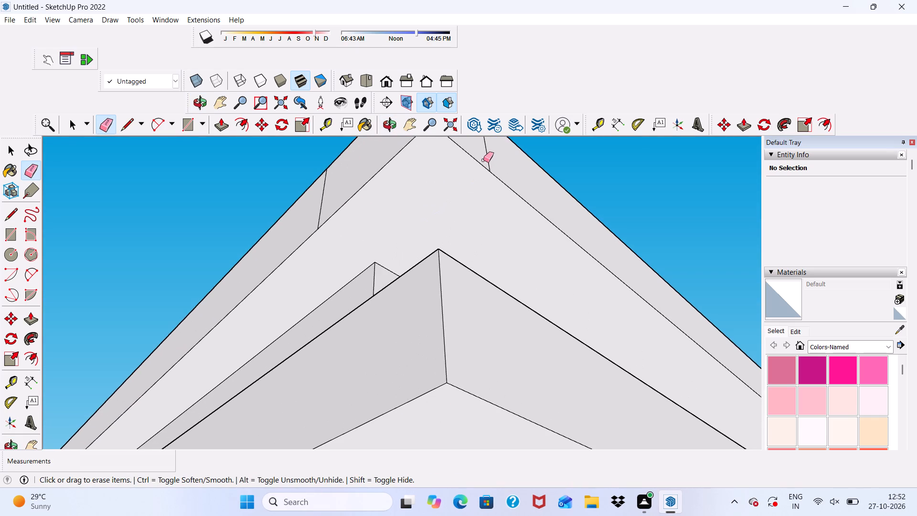
pyautogui.click(483, 160)
pyautogui.click(486, 156)
pyautogui.scroll(3, 325, 188)
pyautogui.moveTo(325, 188); pyautogui.dragTo(317, 209)
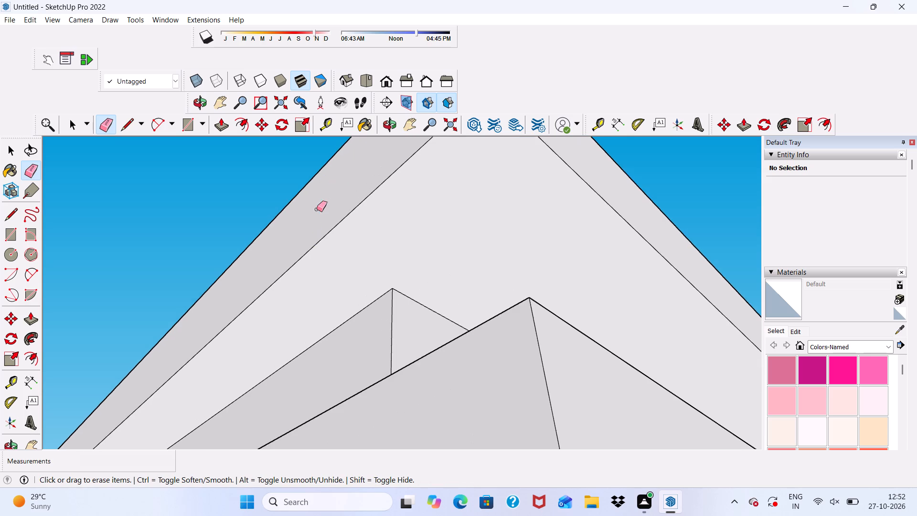
# Erase the seam lines between the roof surface and the top strip along the front and canopy side.
pyautogui.scroll(-5, 315, 209)
pyautogui.moveTo(387, 264); pyautogui.dragTo(248, 515, button='middle')
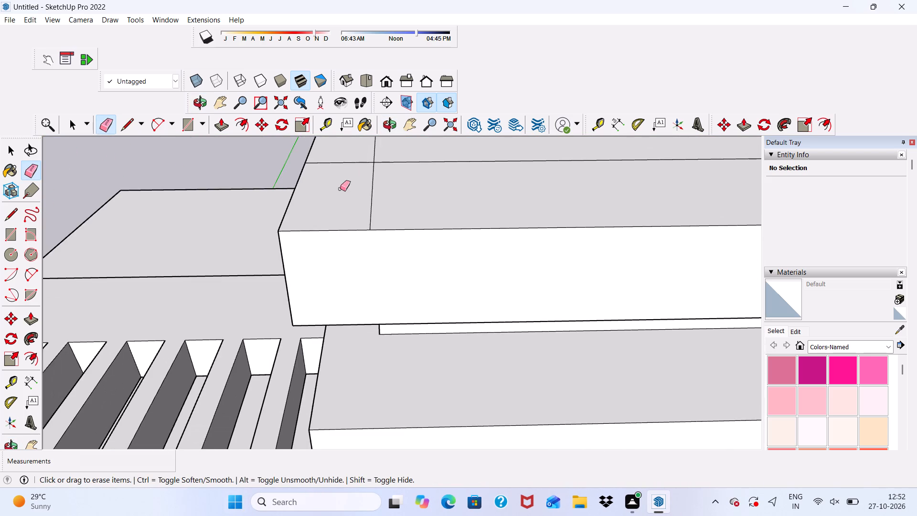
pyautogui.scroll(3, 343, 174)
pyautogui.moveTo(351, 149); pyautogui.dragTo(373, 207)
pyautogui.moveTo(383, 154); pyautogui.dragTo(383, 153)
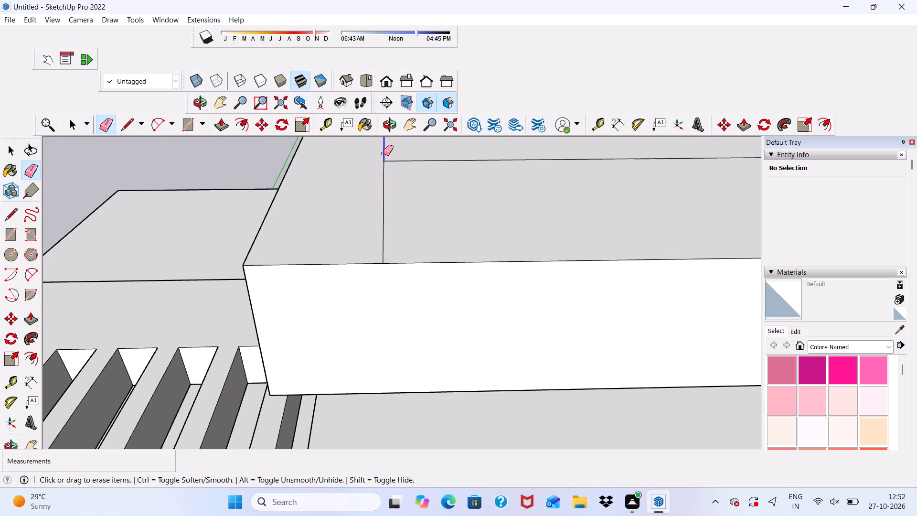
pyautogui.moveTo(383, 153); pyautogui.dragTo(375, 214)
# Erase the leftover seam on the tower's roof at the front corner opposite the canopy.
pyautogui.scroll(-6, 324, 213)
pyautogui.scroll(-8, 157, 229)
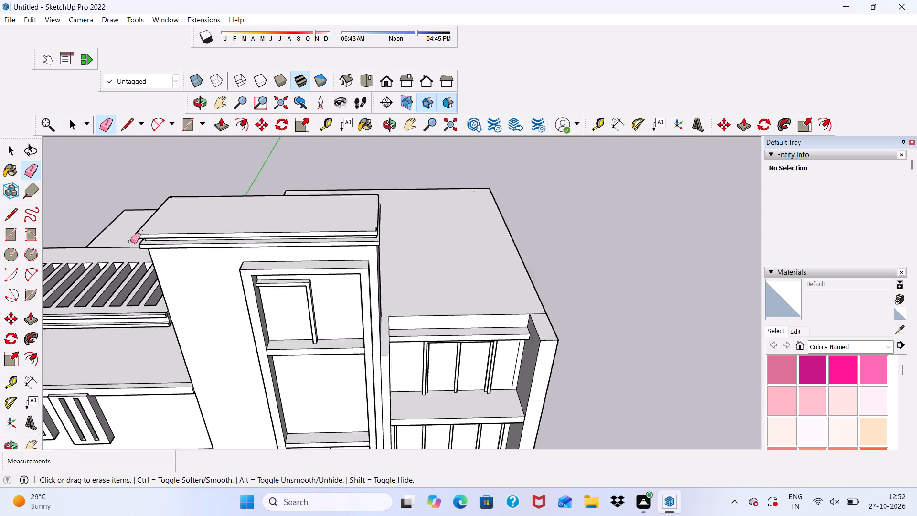
pyautogui.scroll(-9, 130, 241)
pyautogui.moveTo(208, 245); pyautogui.dragTo(196, 199, button='middle')
pyautogui.scroll(6, 196, 200)
pyautogui.scroll(-1, 196, 197)
pyautogui.scroll(15, 277, 253)
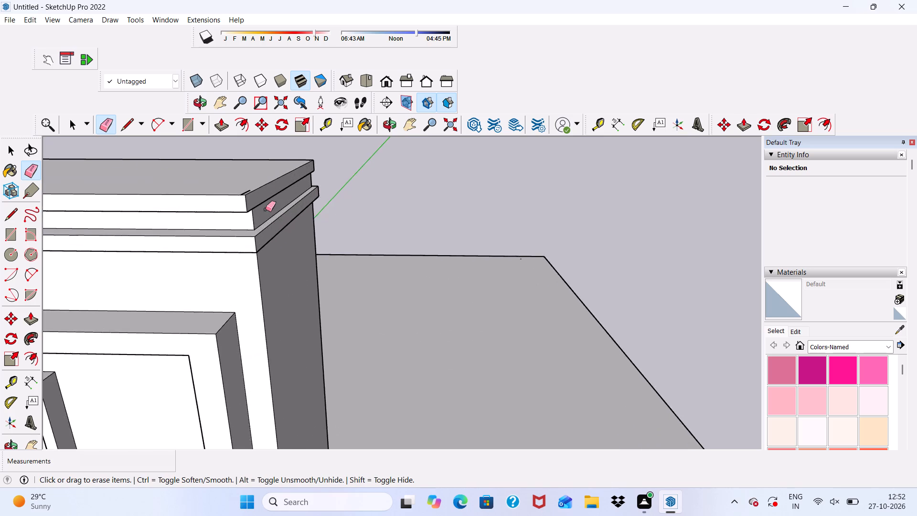
pyautogui.scroll(19, 266, 209)
pyautogui.moveTo(233, 209); pyautogui.dragTo(211, 228)
pyautogui.scroll(-5, 203, 206)
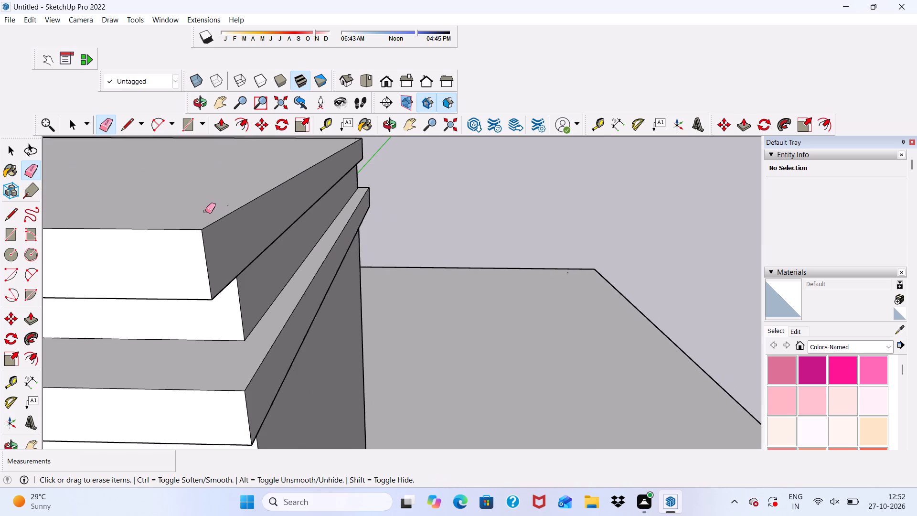
# Push/Pull the top strip's side face opposite the canopy by 1 1/16" to line up with the lower strip.
pyautogui.scroll(-5, 205, 211)
pyautogui.moveTo(224, 304); pyautogui.dragTo(101, 251, button='middle')
pyautogui.press('space')
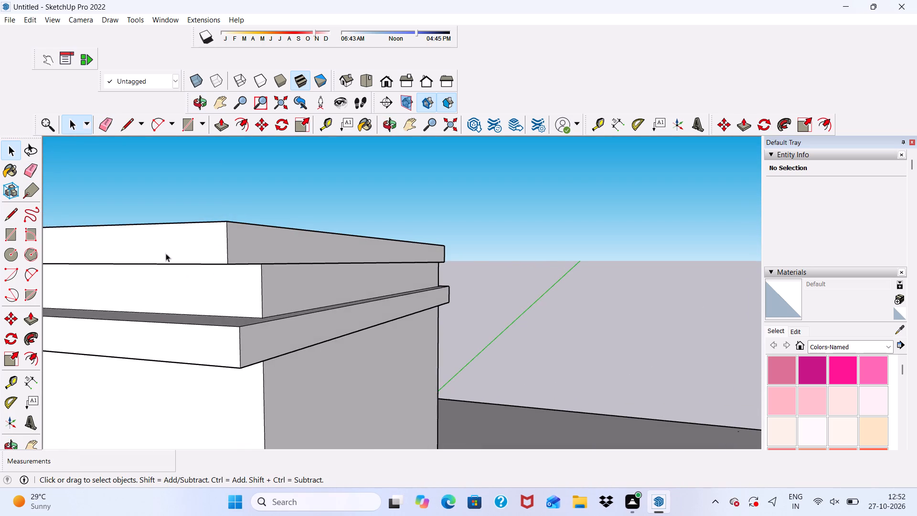
pyautogui.scroll(4, 214, 259)
pyautogui.click(266, 245)
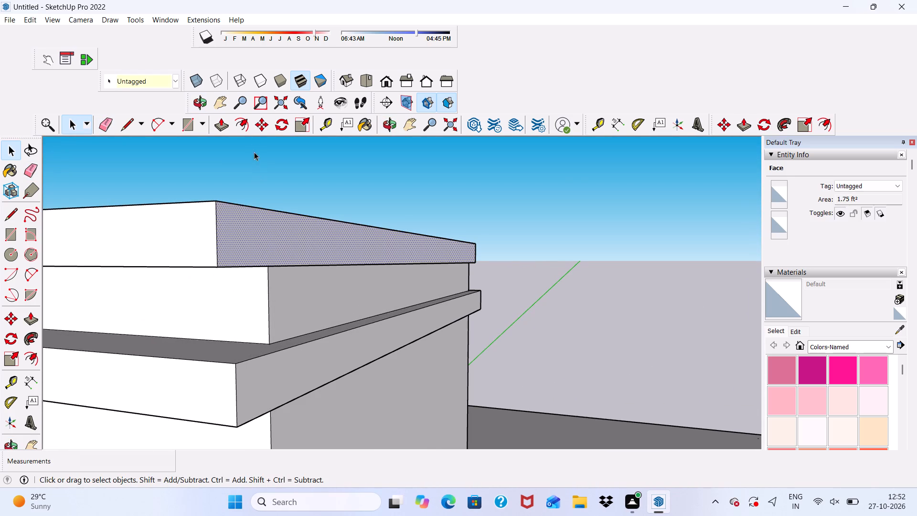
pyautogui.click(215, 120)
pyautogui.click(271, 241)
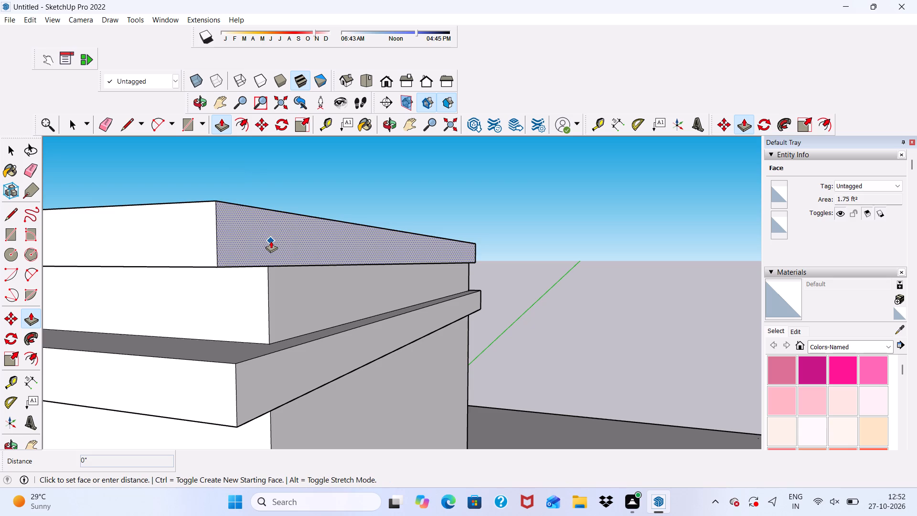
pyautogui.click(301, 346)
pyautogui.scroll(-7, 299, 283)
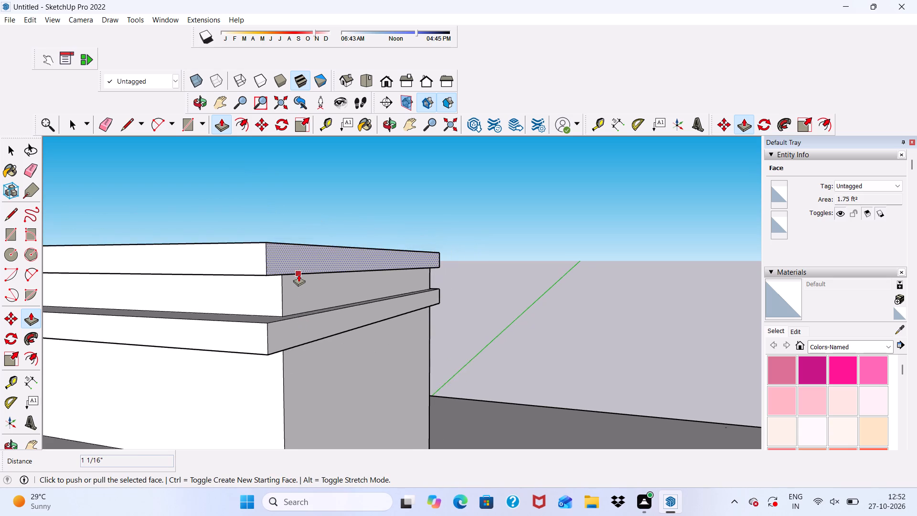
pyautogui.scroll(-4, 299, 274)
pyautogui.press('space')
pyautogui.scroll(-5, 299, 274)
pyautogui.click(427, 240)
# Examine the tower's trim bands and the whole facade from the front, above and below.
pyautogui.scroll(-5, 427, 240)
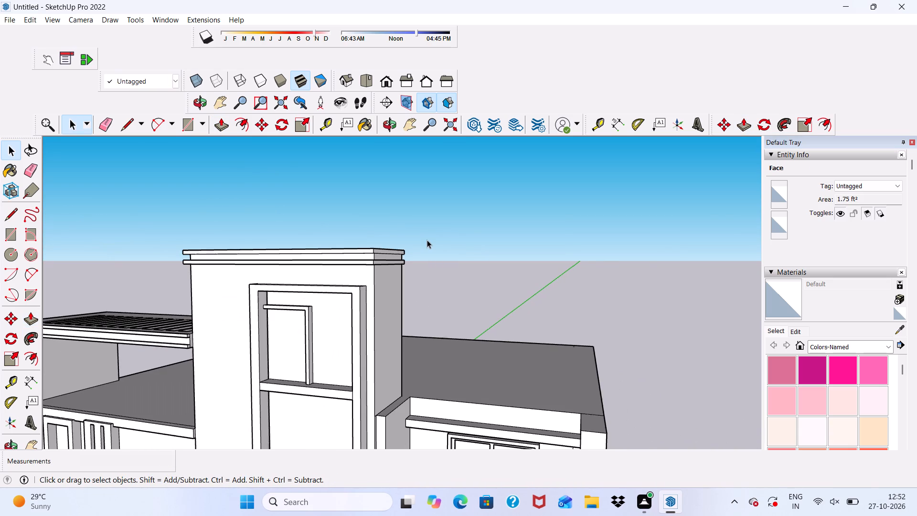
pyautogui.scroll(1, 427, 240)
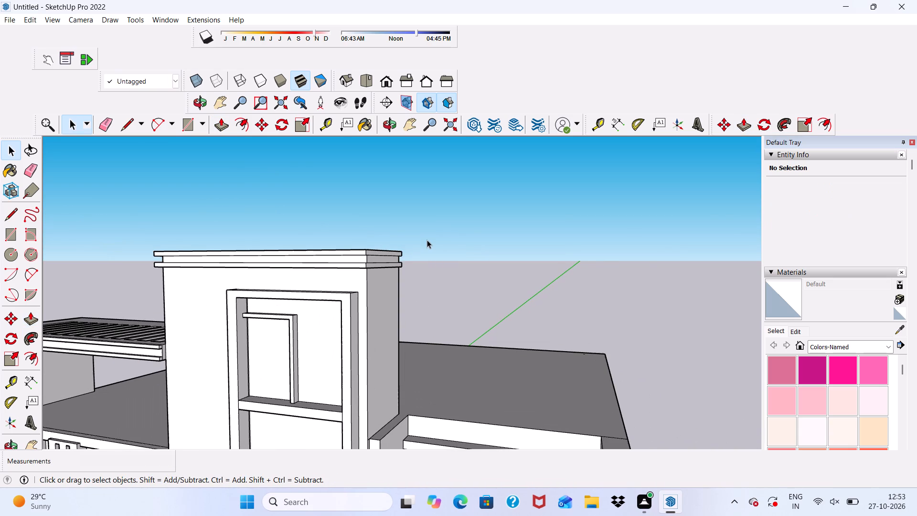
pyautogui.scroll(-7, 427, 240)
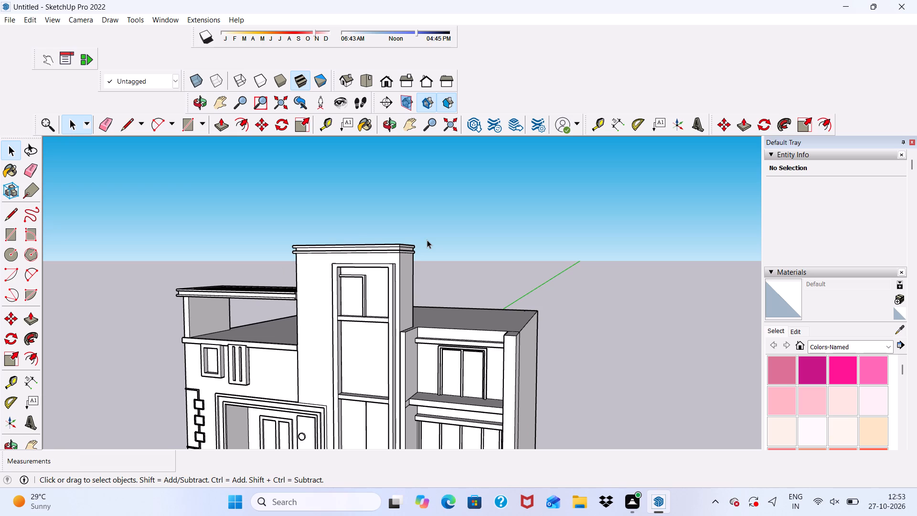
pyautogui.click(427, 240)
pyautogui.scroll(-1, 427, 240)
pyautogui.scroll(4, 291, 266)
pyautogui.scroll(2, 224, 298)
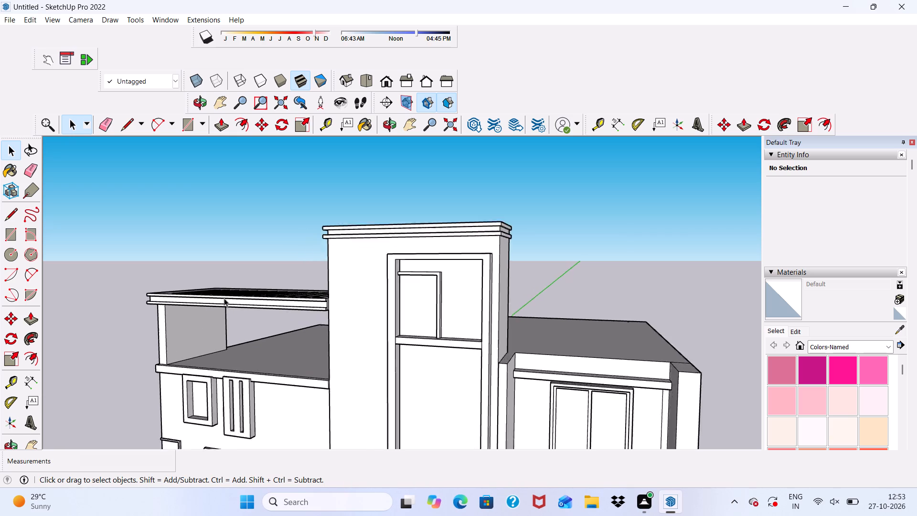
pyautogui.scroll(2, 224, 298)
pyautogui.click(390, 78)
pyautogui.scroll(-5, 420, 189)
pyautogui.scroll(1, 463, 309)
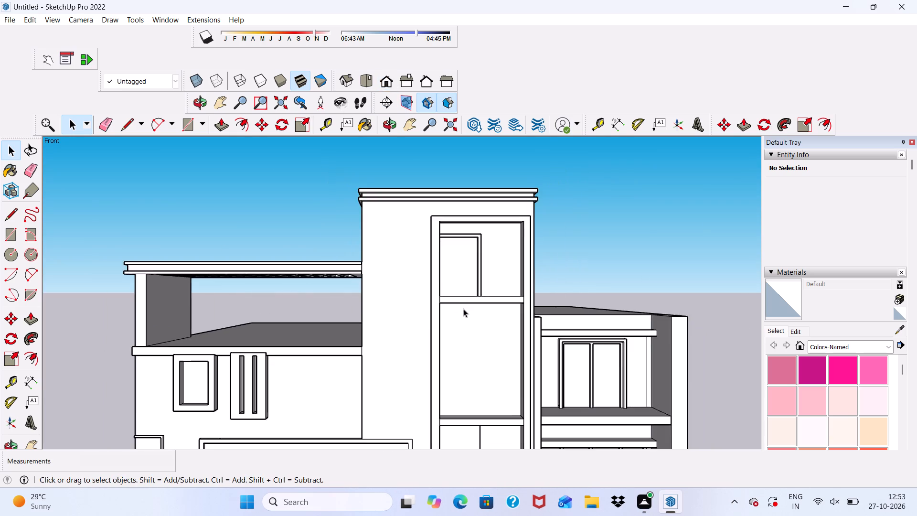
pyautogui.moveTo(463, 309); pyautogui.dragTo(461, 298, button='middle')
pyautogui.scroll(-3, 439, 179)
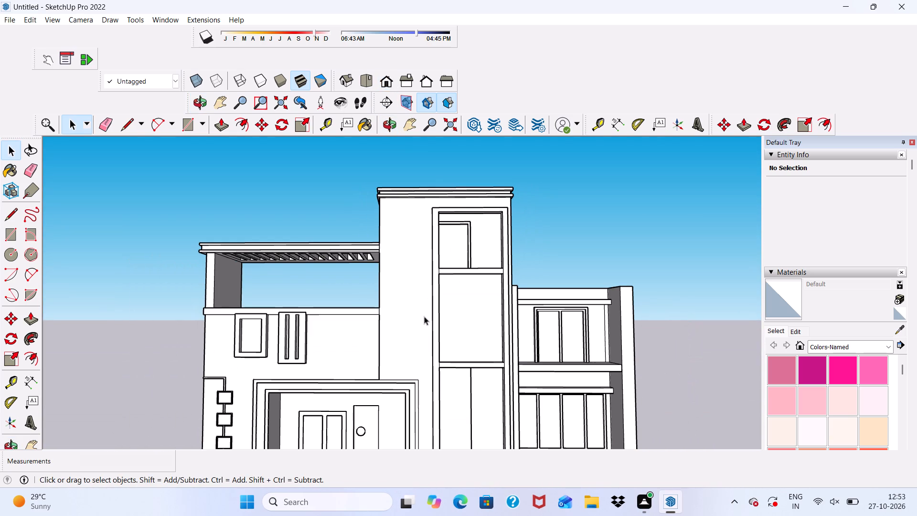
pyautogui.moveTo(424, 317); pyautogui.dragTo(356, 367, button='middle')
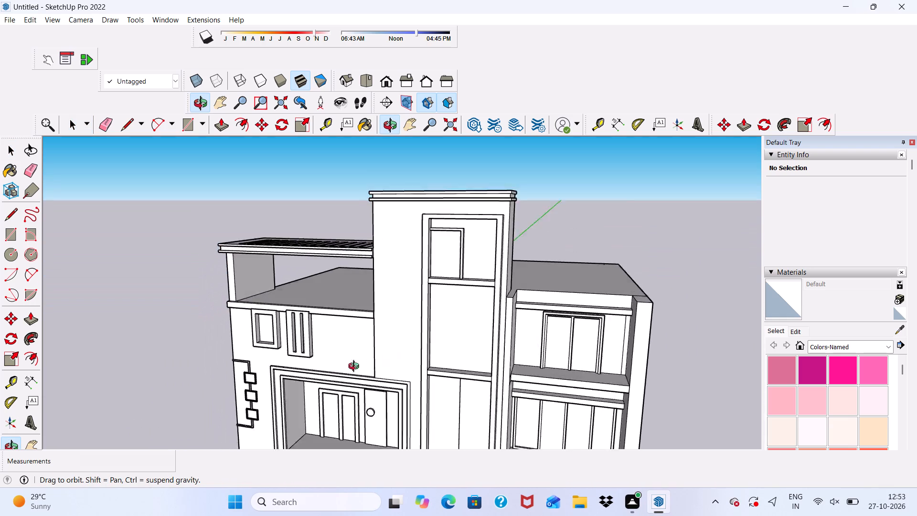
pyautogui.moveTo(356, 367); pyautogui.dragTo(457, 247, button='middle')
pyautogui.scroll(2, 457, 247)
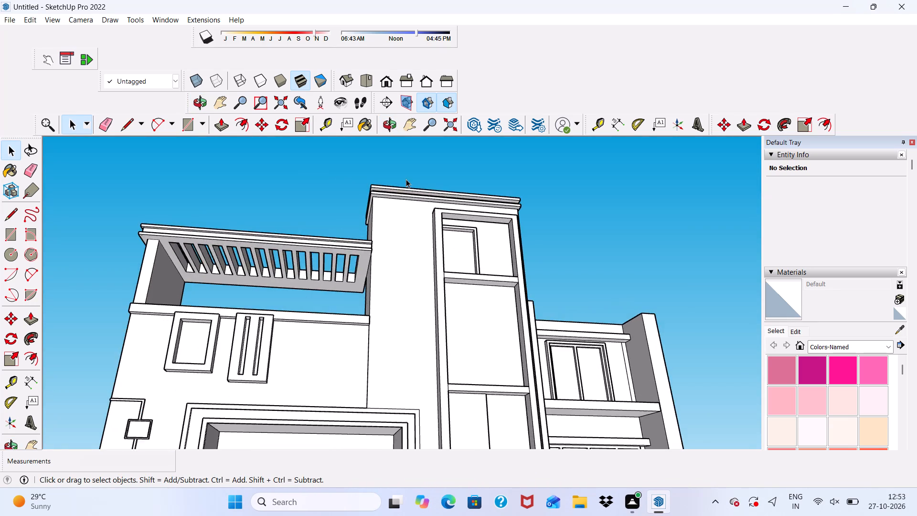
pyautogui.scroll(5, 406, 179)
pyautogui.moveTo(406, 180); pyautogui.dragTo(383, 256, button='middle')
pyautogui.scroll(-7, 388, 173)
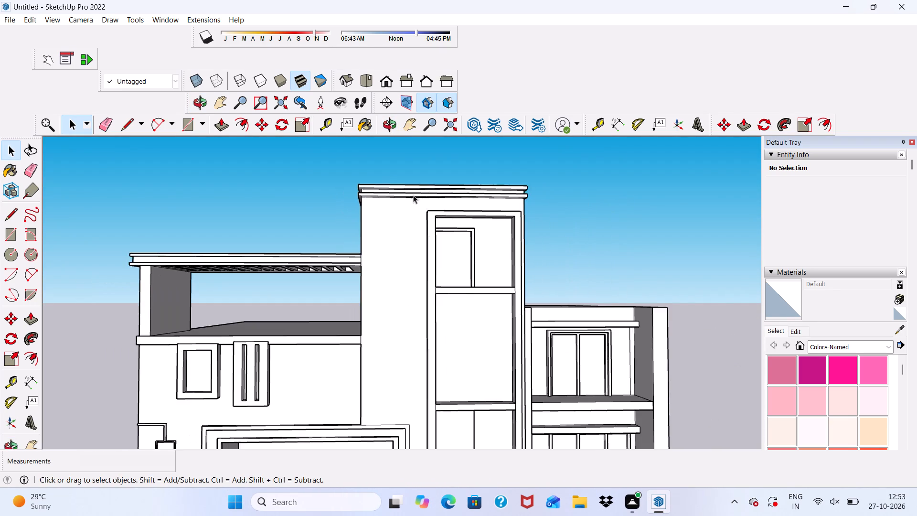
pyautogui.scroll(-3, 413, 195)
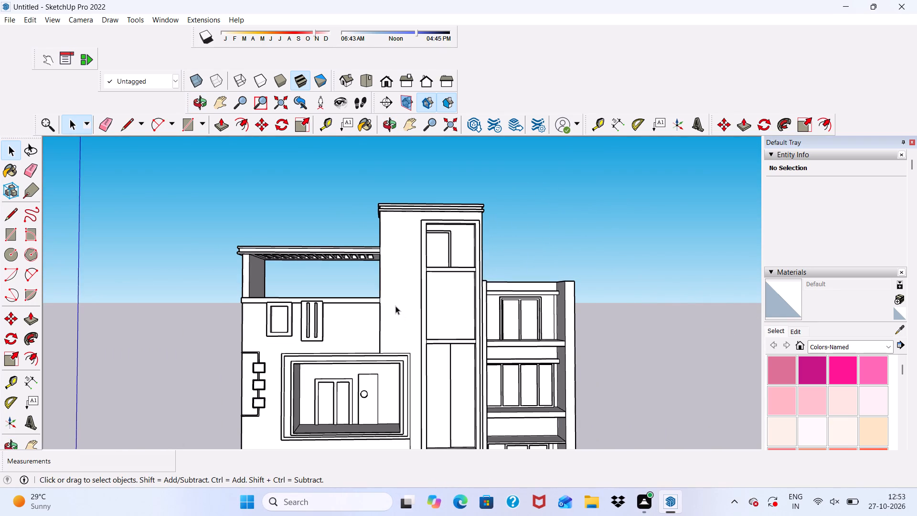
pyautogui.scroll(-5, 383, 240)
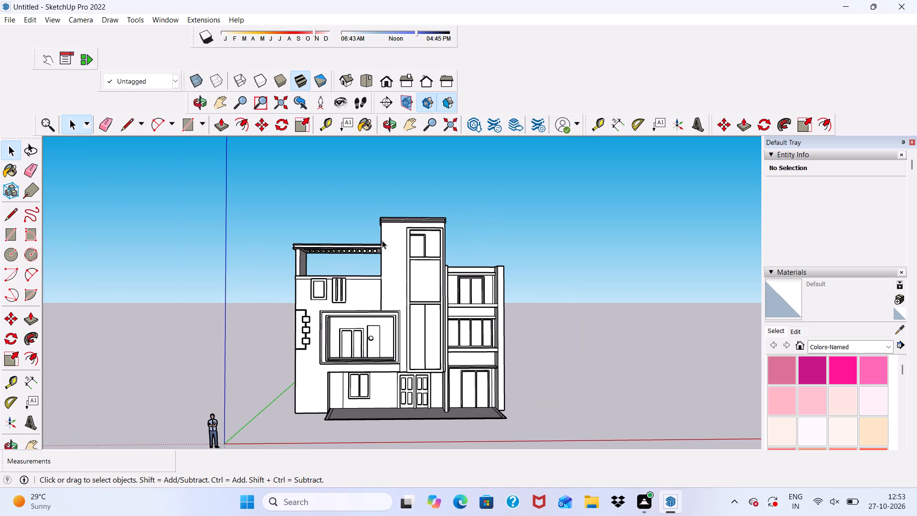
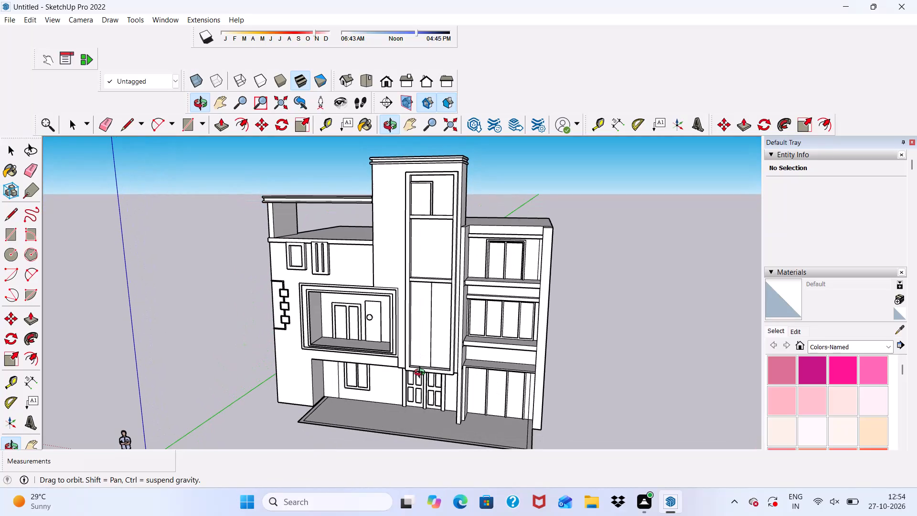
# Examine the whole facade from the front and below, and the roof edge above the wing opposite the canopy.
pyautogui.scroll(5, 416, 311)
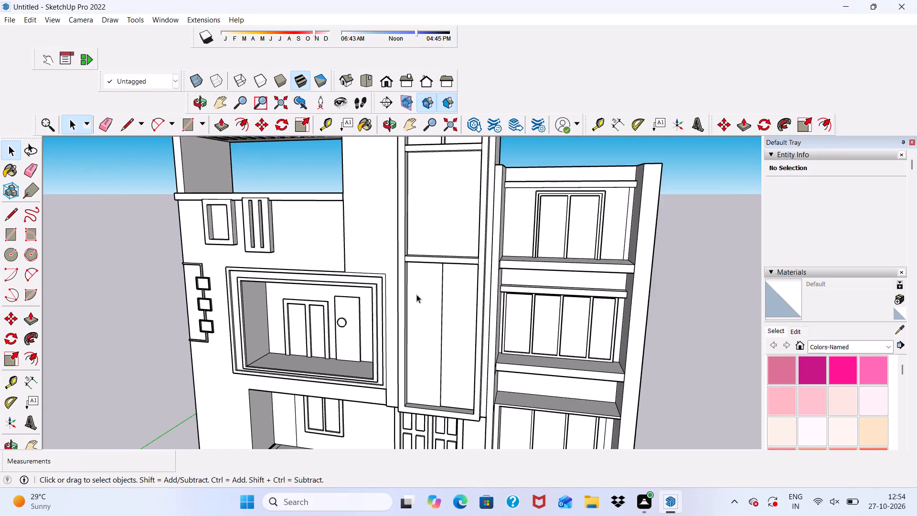
pyautogui.scroll(-6, 416, 294)
pyautogui.moveTo(416, 294); pyautogui.dragTo(420, 233, button='middle')
pyautogui.scroll(4, 420, 233)
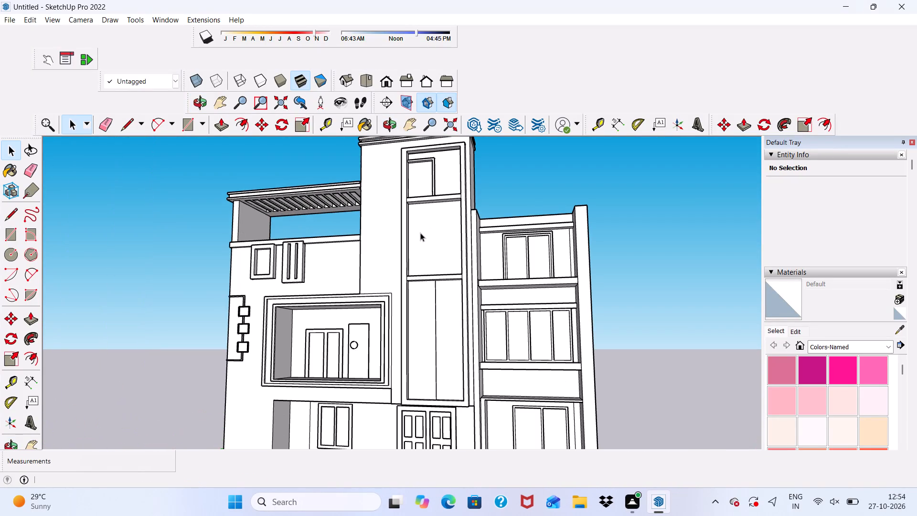
pyautogui.scroll(-3, 420, 233)
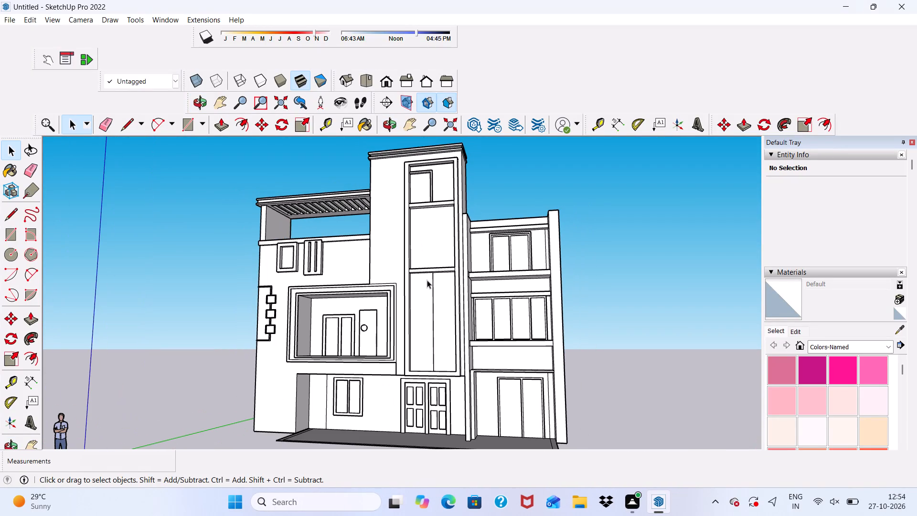
pyautogui.scroll(-1, 427, 286)
pyautogui.moveTo(454, 329); pyautogui.dragTo(472, 361, button='middle')
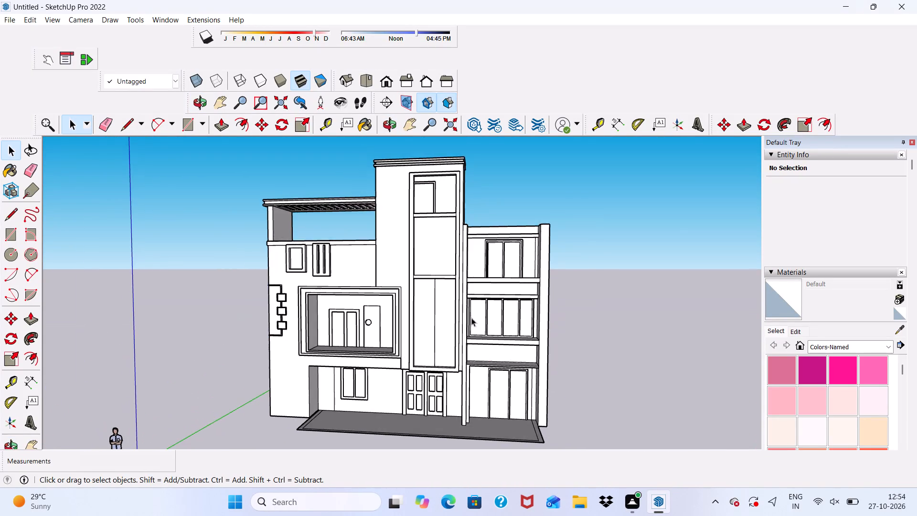
pyautogui.scroll(5, 475, 267)
pyautogui.scroll(1, 497, 198)
pyautogui.moveTo(497, 198); pyautogui.dragTo(407, 328, button='middle')
pyautogui.scroll(7, 532, 263)
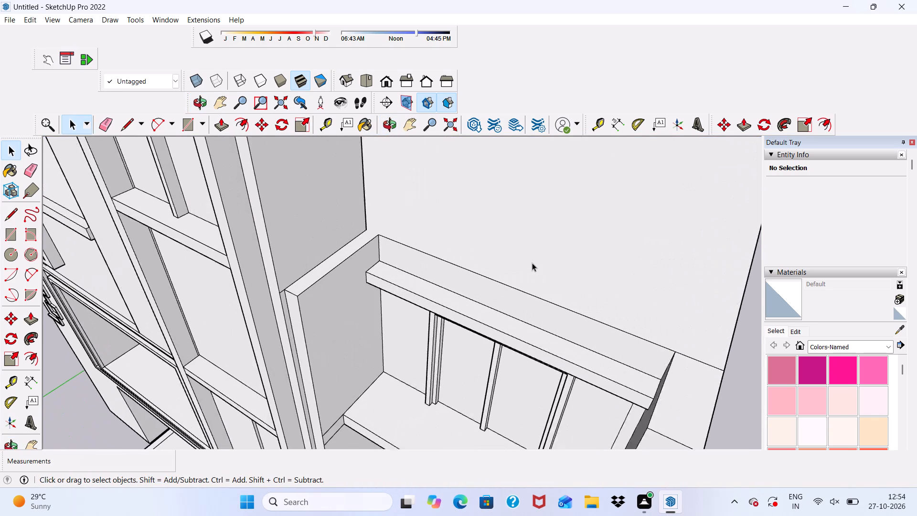
pyautogui.scroll(1, 532, 263)
pyautogui.scroll(-2, 532, 263)
pyautogui.moveTo(532, 263); pyautogui.dragTo(413, 247, button='middle')
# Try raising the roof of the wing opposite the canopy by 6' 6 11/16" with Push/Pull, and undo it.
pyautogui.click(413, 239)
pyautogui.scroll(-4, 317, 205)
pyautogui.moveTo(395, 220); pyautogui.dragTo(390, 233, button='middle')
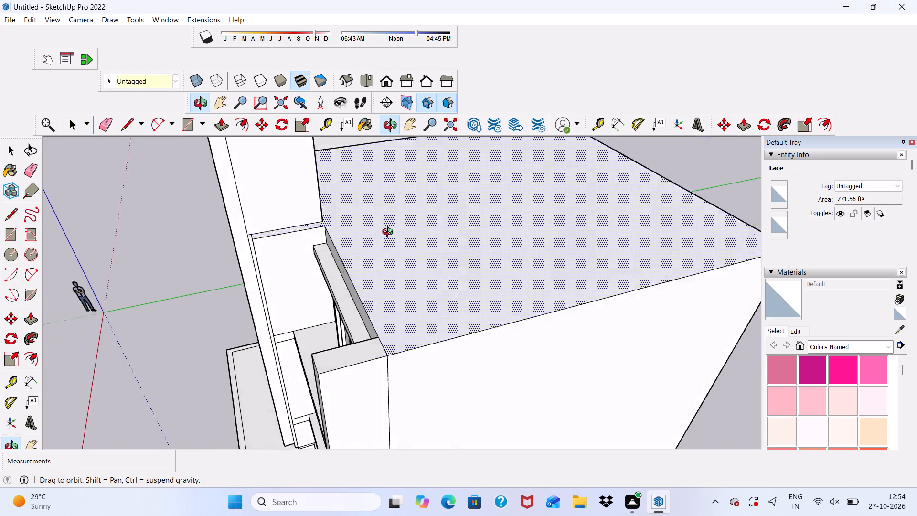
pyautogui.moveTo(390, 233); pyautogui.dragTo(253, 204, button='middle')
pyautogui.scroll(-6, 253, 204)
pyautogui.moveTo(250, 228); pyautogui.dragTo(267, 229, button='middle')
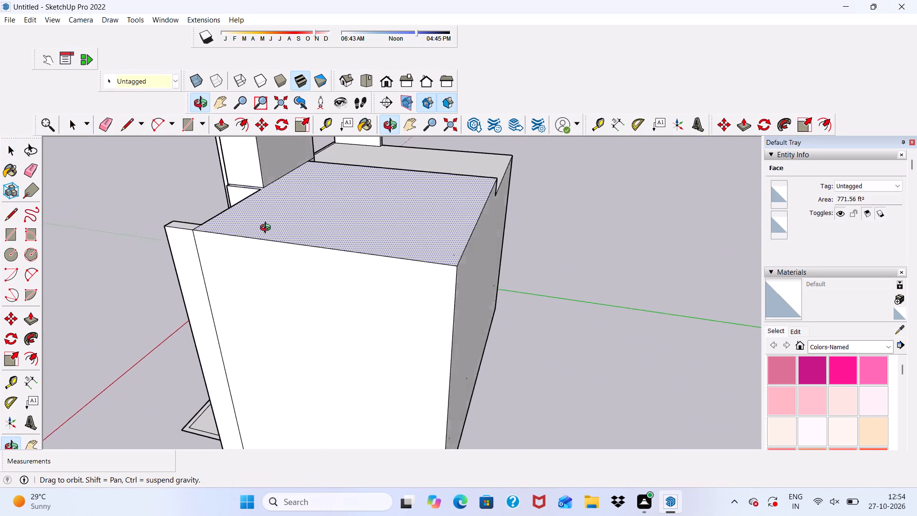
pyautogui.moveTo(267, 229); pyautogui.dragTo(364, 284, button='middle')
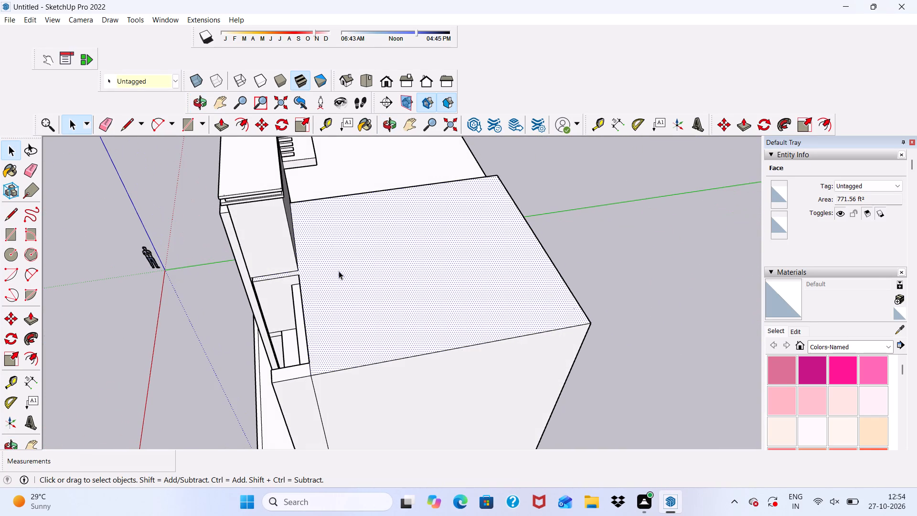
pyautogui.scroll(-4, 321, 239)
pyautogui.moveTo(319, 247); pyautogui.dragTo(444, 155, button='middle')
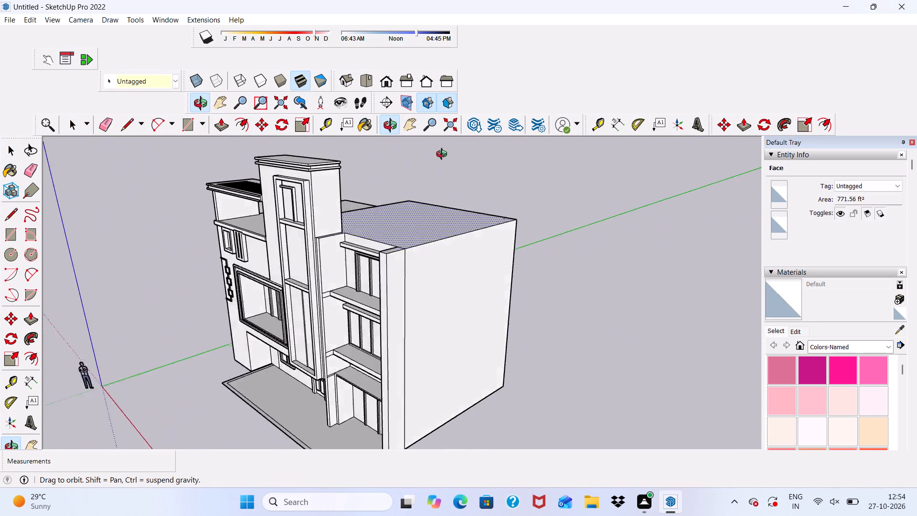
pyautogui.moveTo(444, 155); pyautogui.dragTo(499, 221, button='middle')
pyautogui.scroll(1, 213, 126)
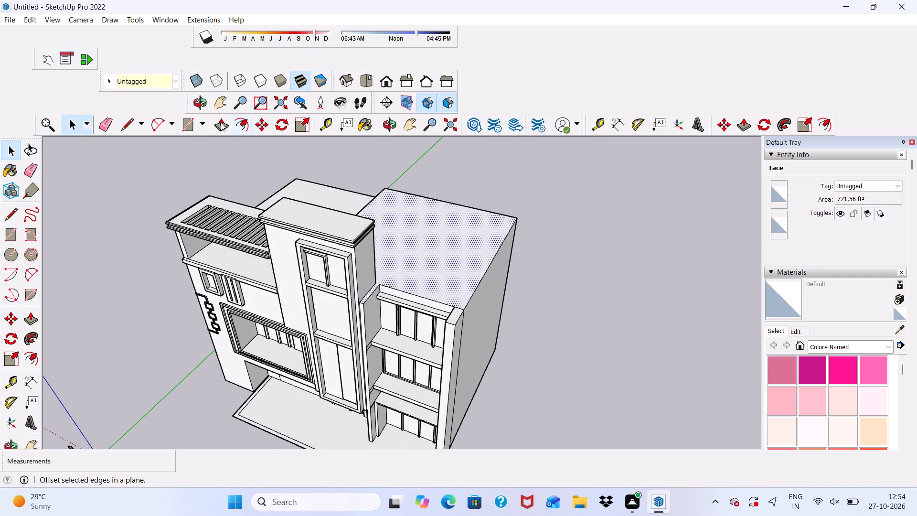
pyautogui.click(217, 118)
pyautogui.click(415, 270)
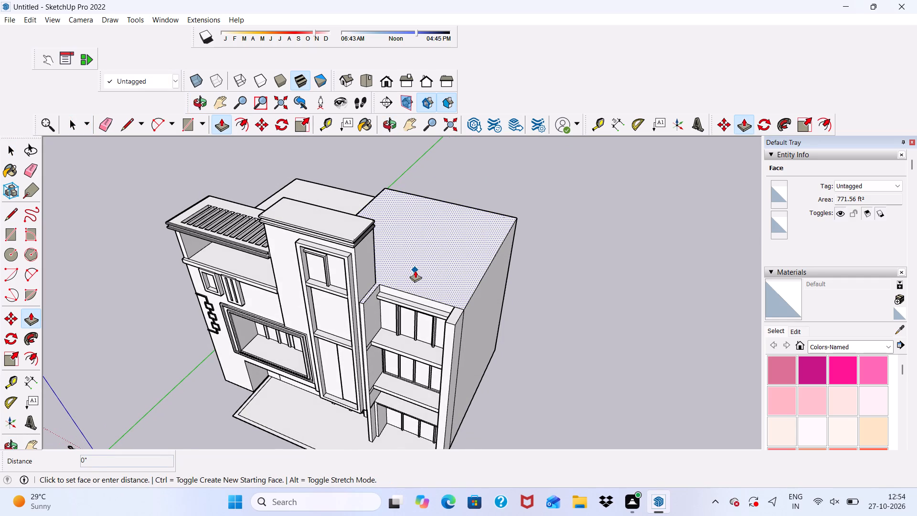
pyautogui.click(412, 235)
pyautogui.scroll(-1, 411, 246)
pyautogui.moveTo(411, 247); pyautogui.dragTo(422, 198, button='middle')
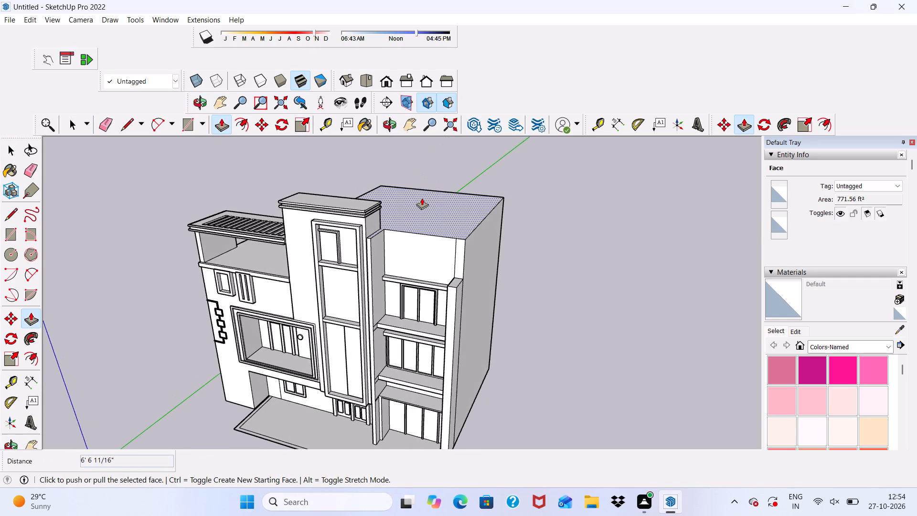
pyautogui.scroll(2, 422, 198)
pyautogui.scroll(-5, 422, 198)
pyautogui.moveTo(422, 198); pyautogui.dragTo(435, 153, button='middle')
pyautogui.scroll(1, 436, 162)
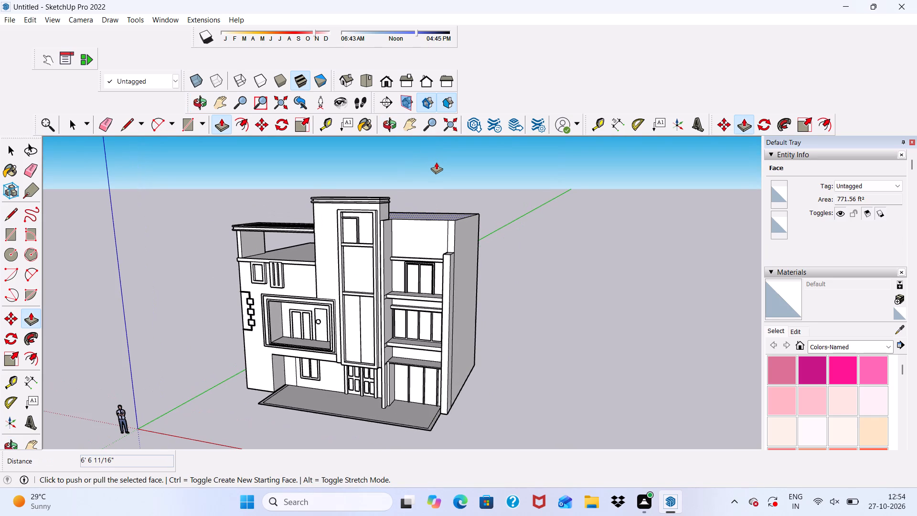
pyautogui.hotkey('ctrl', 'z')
# Push/Pull the roof of the wing opposite the canopy up to about the top of the side wall beside the tower.
pyautogui.scroll(3, 431, 204)
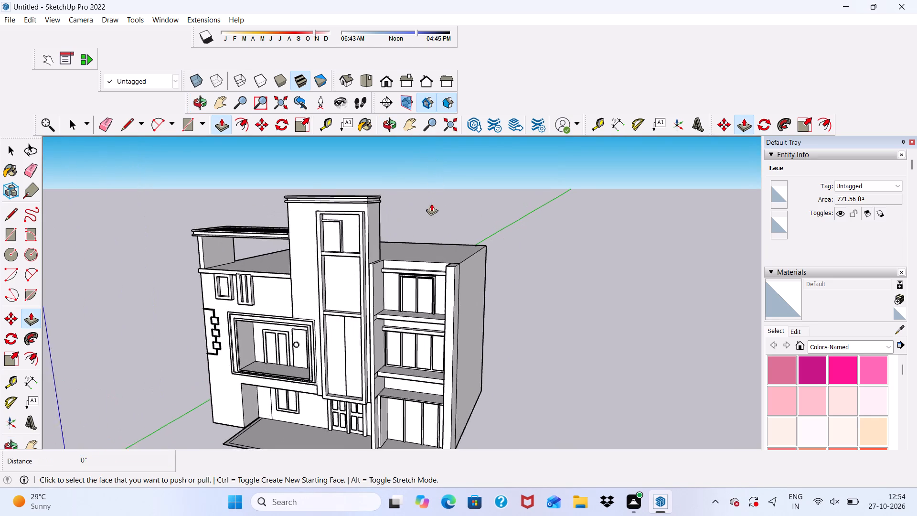
pyautogui.scroll(-1, 416, 250)
pyautogui.scroll(9, 405, 271)
pyautogui.click(405, 255)
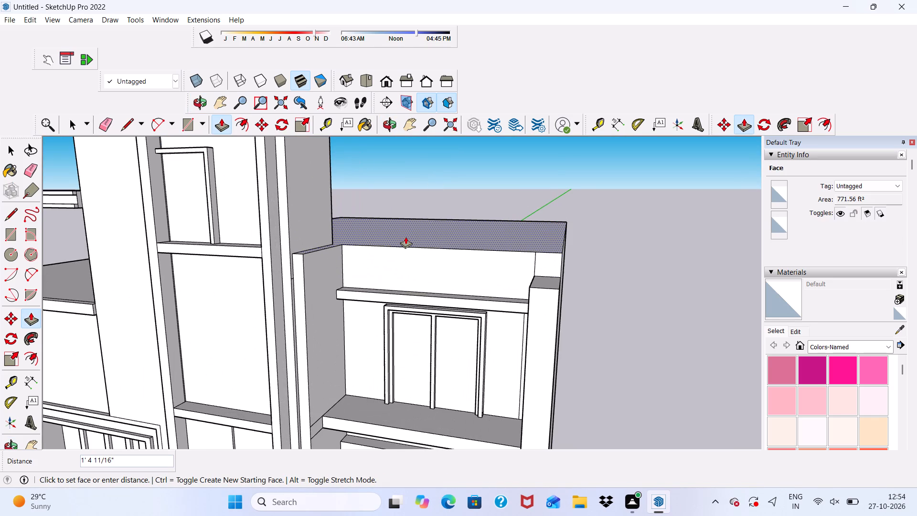
pyautogui.click(405, 234)
pyautogui.scroll(-3, 404, 242)
pyautogui.moveTo(403, 286); pyautogui.dragTo(416, 225, button='middle')
pyautogui.press('space')
# Draw a rectangle about 5' 10 3/8" by 3' 3/16" on the raised front wall, from its outer upper corner down to the ledge.
pyautogui.scroll(4, 427, 227)
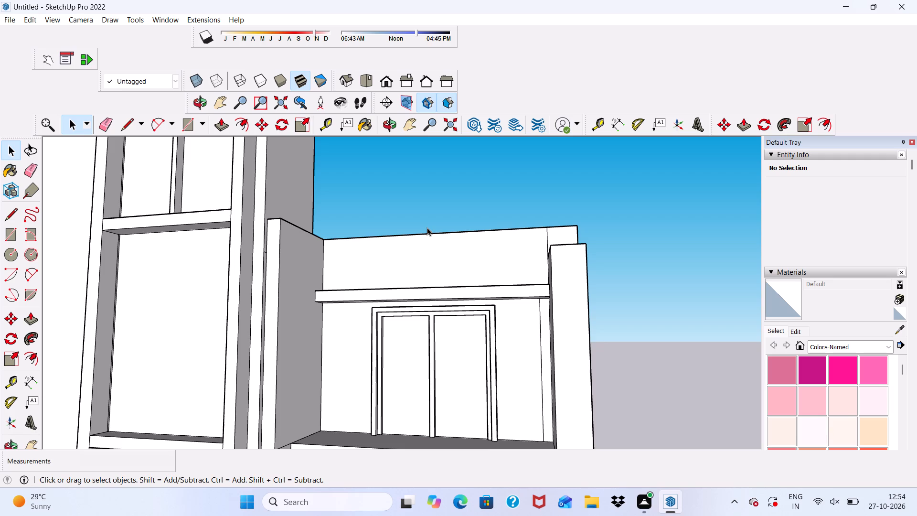
pyautogui.moveTo(427, 227); pyautogui.dragTo(507, 249, button='middle')
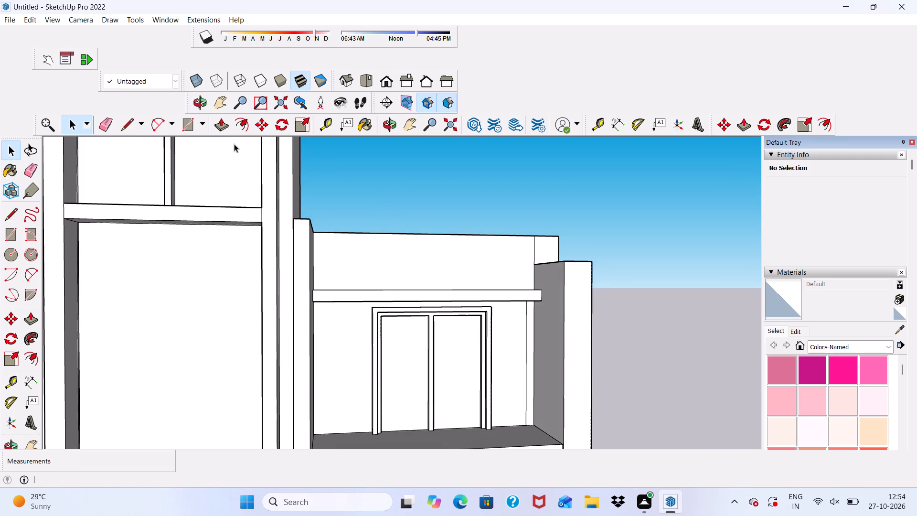
pyautogui.click(182, 121)
pyautogui.moveTo(409, 203); pyautogui.dragTo(404, 229, button='middle')
pyautogui.scroll(4, 518, 236)
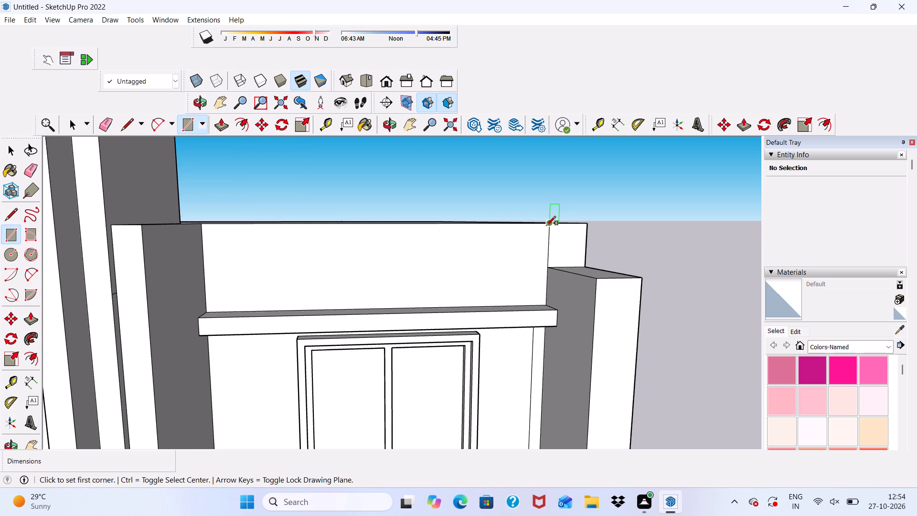
pyautogui.click(546, 226)
pyautogui.scroll(3, 380, 265)
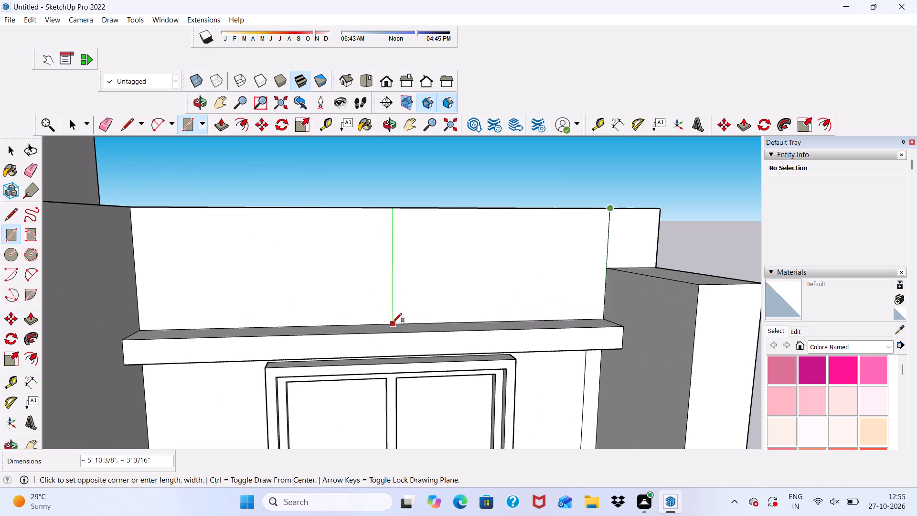
pyautogui.click(393, 322)
pyautogui.press('space')
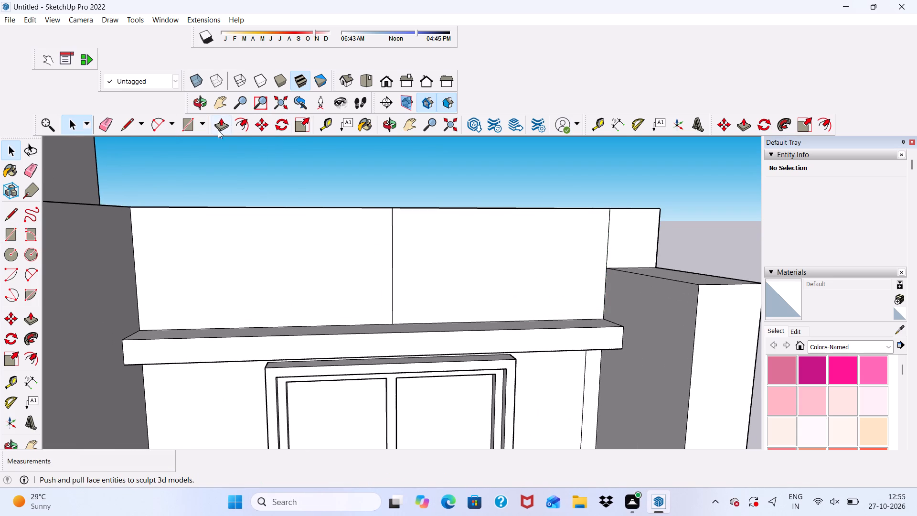
# Offset the rectangle's outline inward by about 6 5/8" to form a frame.
pyautogui.click(242, 118)
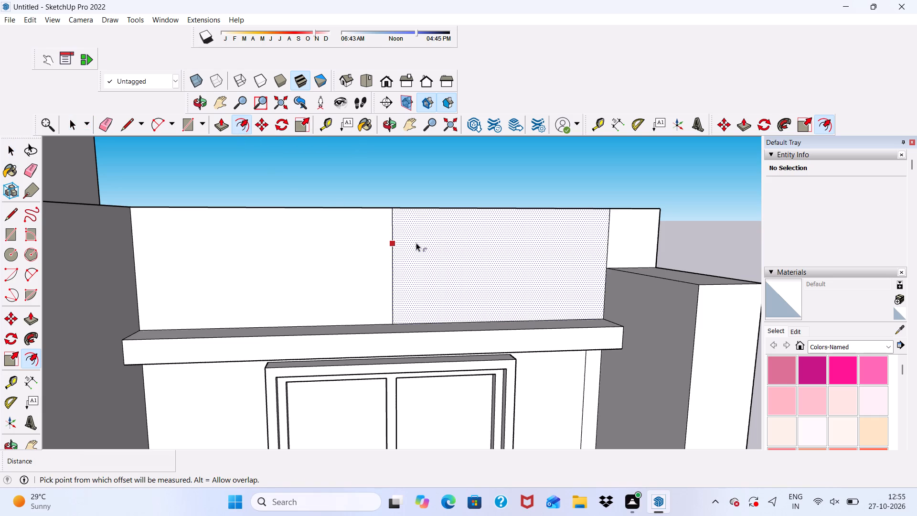
pyautogui.click(416, 243)
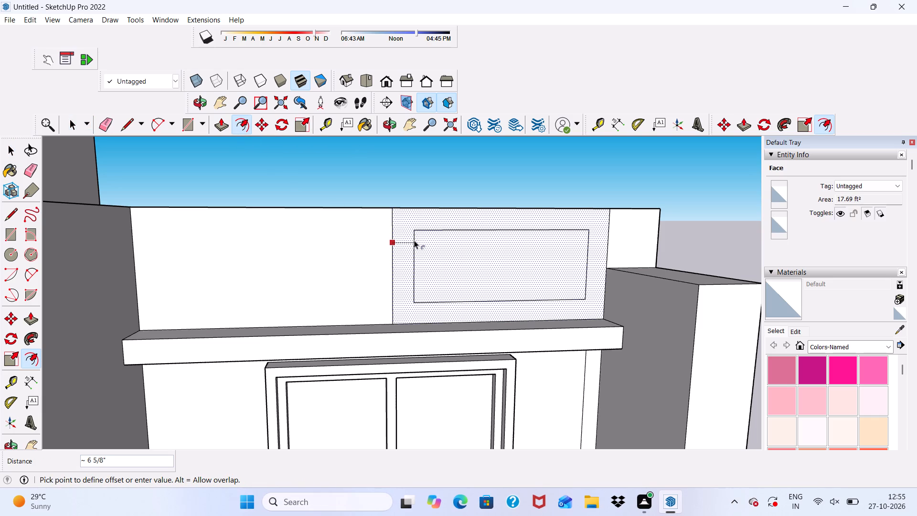
pyautogui.click(415, 249)
pyautogui.press('space')
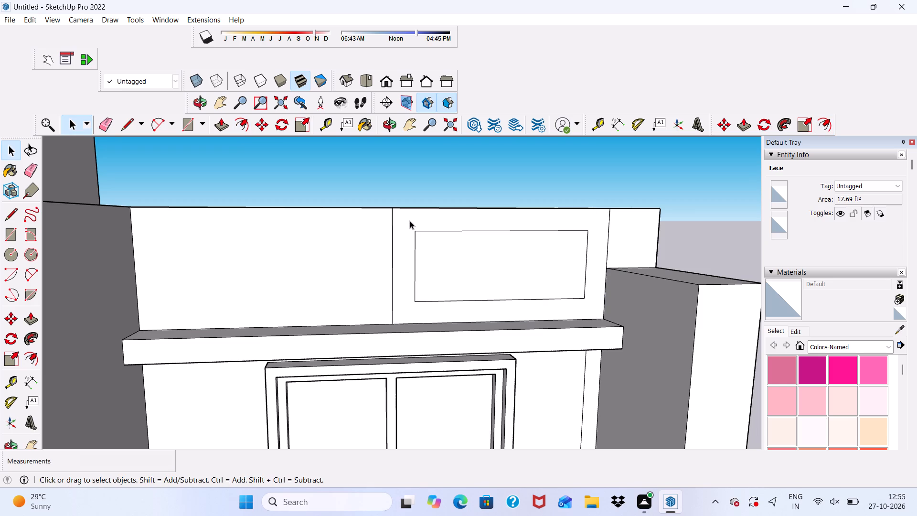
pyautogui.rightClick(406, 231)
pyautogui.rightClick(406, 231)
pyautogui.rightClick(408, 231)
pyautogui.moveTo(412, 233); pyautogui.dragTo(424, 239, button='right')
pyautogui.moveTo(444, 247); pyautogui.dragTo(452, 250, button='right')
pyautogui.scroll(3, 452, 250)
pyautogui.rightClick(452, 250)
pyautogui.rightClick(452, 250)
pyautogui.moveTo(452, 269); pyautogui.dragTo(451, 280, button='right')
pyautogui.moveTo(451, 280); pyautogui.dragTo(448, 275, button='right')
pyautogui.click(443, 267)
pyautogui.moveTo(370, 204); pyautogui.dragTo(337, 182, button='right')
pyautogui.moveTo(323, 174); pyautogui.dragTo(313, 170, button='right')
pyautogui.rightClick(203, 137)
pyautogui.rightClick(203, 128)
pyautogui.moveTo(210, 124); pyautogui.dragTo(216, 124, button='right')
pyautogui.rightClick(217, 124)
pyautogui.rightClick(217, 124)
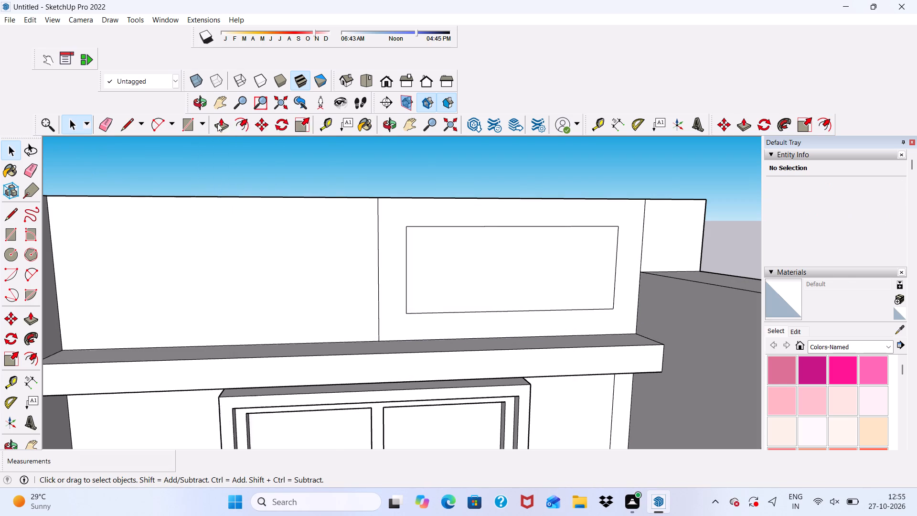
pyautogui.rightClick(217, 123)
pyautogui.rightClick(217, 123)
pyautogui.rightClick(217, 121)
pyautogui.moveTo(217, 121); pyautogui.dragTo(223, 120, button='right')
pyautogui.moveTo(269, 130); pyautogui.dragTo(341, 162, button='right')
# Push/Pull the inner rectangle about 1' 11" into the raised wall to form a recess.
pyautogui.click(216, 120)
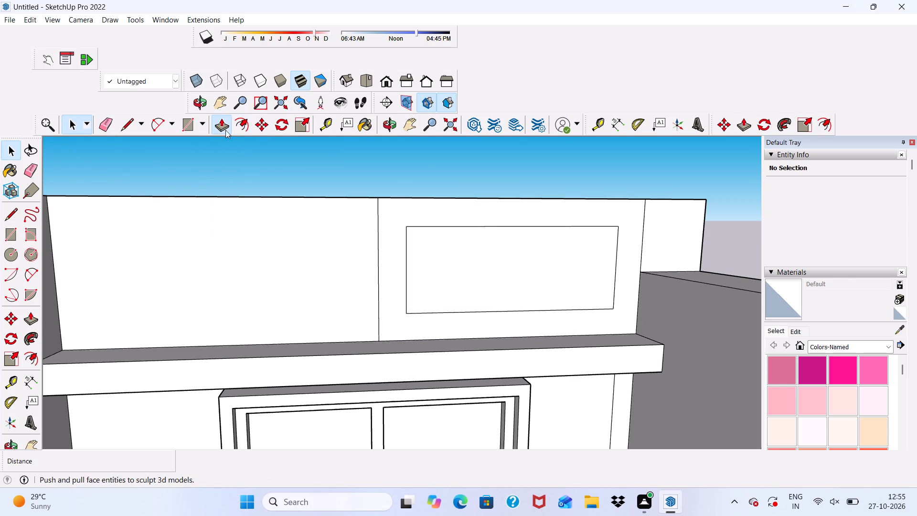
pyautogui.click(452, 282)
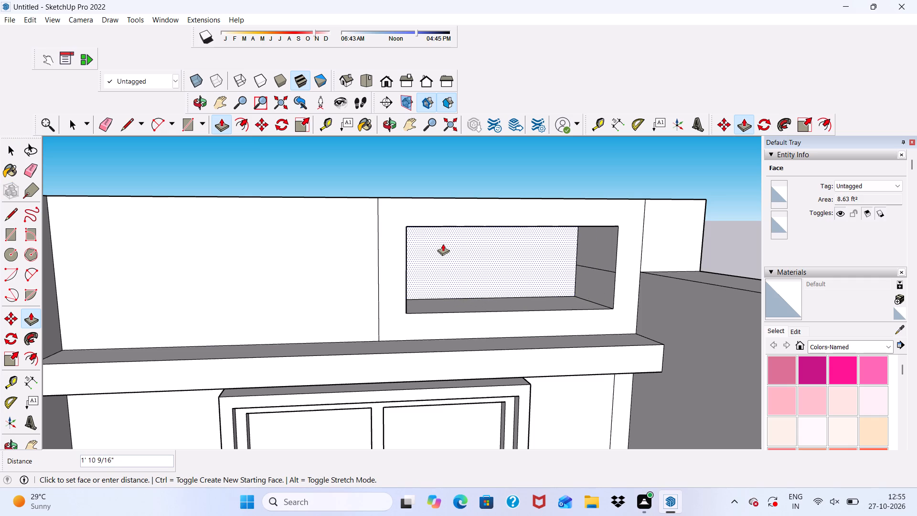
pyautogui.click(443, 244)
pyautogui.scroll(-6, 388, 258)
pyautogui.moveTo(417, 291); pyautogui.dragTo(356, 247, button='middle')
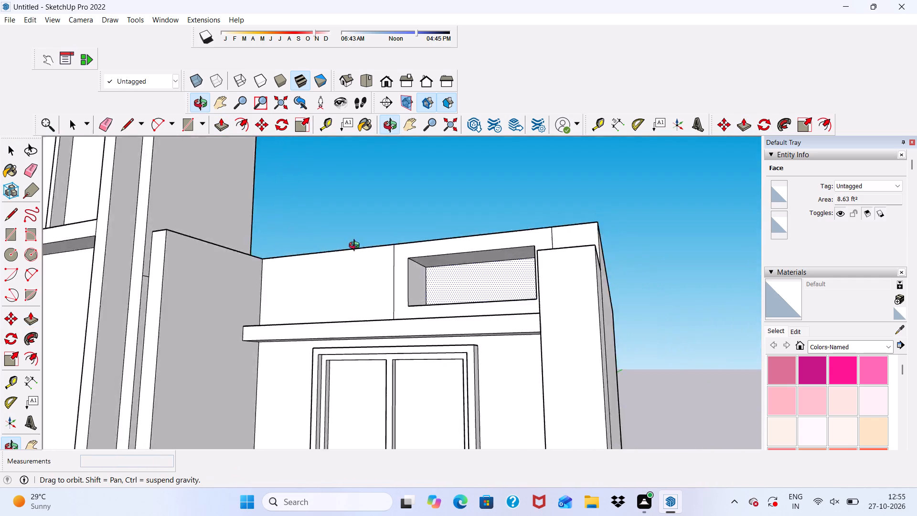
pyautogui.moveTo(356, 247); pyautogui.dragTo(419, 276, button='middle')
pyautogui.scroll(4, 496, 276)
pyautogui.press('space')
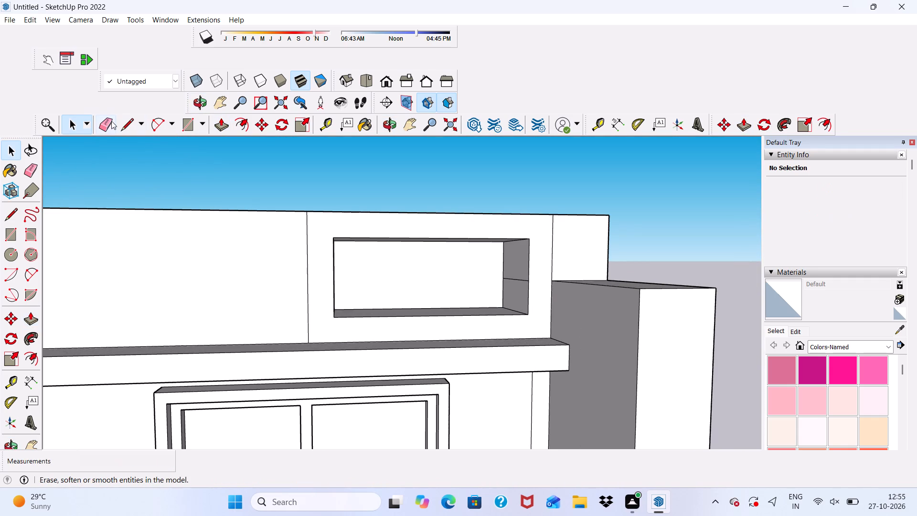
# Erase the leftover seam line on the recess's inner side face farthest from the tower.
pyautogui.click(108, 121)
pyautogui.scroll(4, 520, 281)
pyautogui.moveTo(520, 271); pyautogui.dragTo(514, 283)
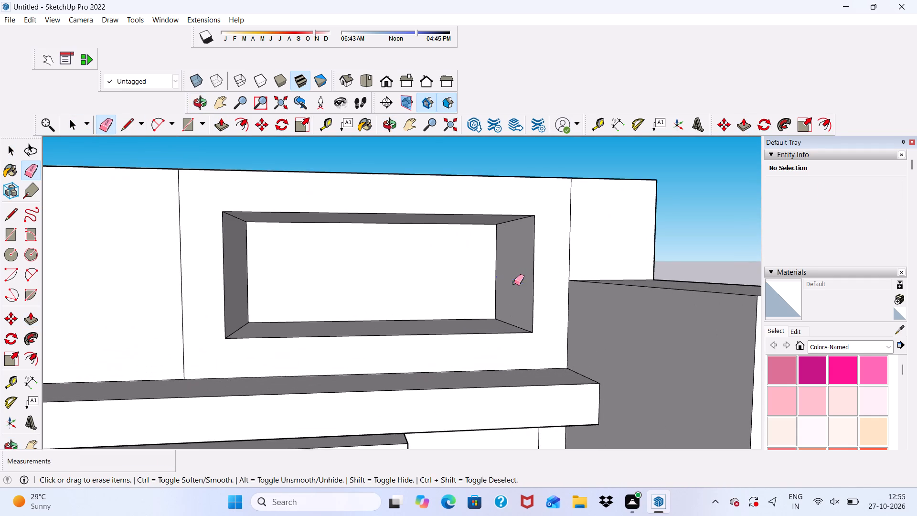
# Push/Pull the frame around the recess outward by 11 1/4" to line up with the front of the ledge below.
pyautogui.scroll(-7, 474, 256)
pyautogui.scroll(1, 486, 258)
pyautogui.moveTo(486, 258); pyautogui.dragTo(322, 288, button='middle')
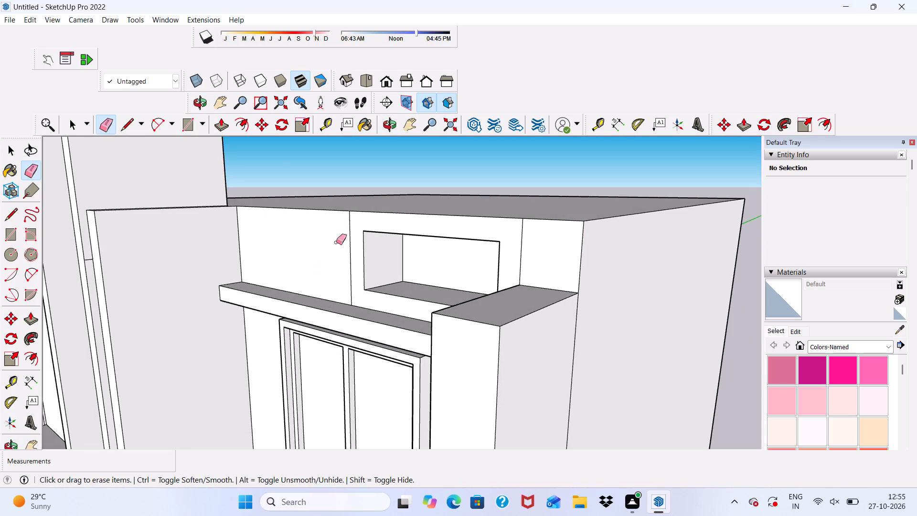
pyautogui.scroll(3, 336, 242)
pyautogui.press('space')
pyautogui.click(363, 226)
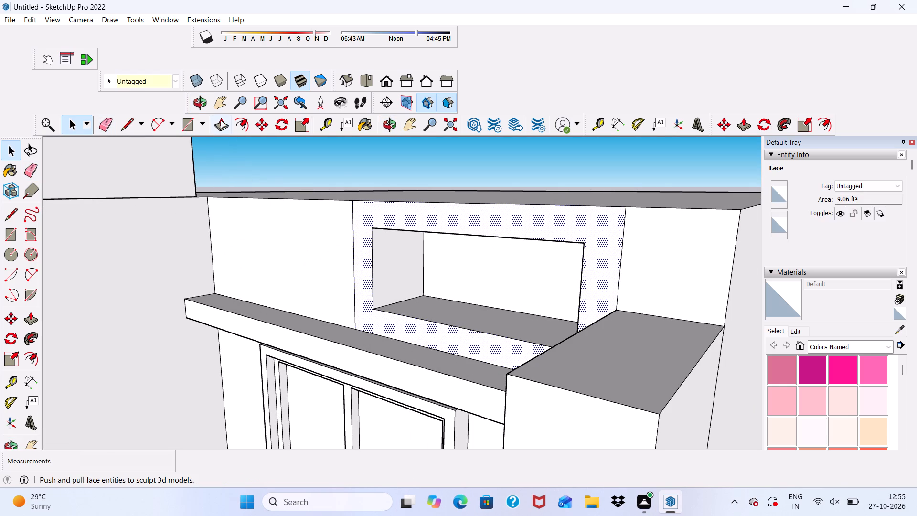
pyautogui.click(221, 120)
pyautogui.click(377, 211)
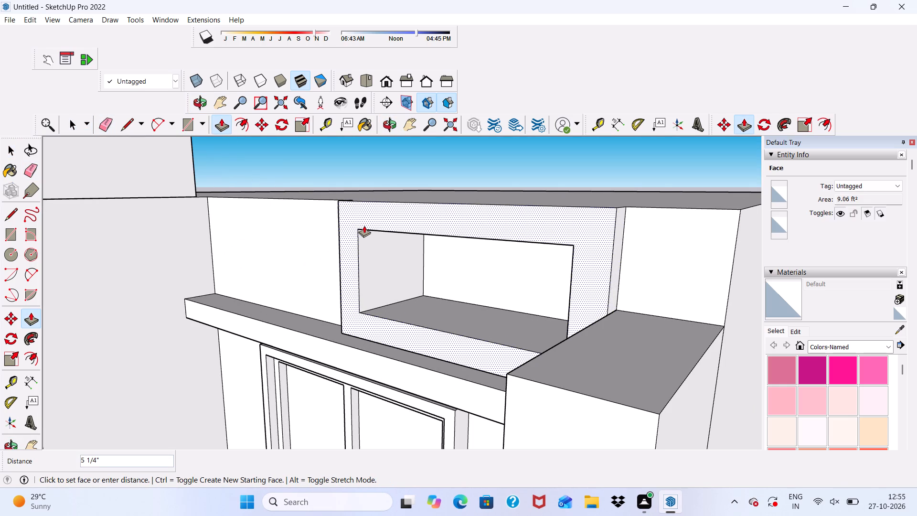
pyautogui.scroll(-3, 363, 219)
pyautogui.moveTo(363, 219); pyautogui.dragTo(509, 208, button='middle')
pyautogui.scroll(-9, 480, 186)
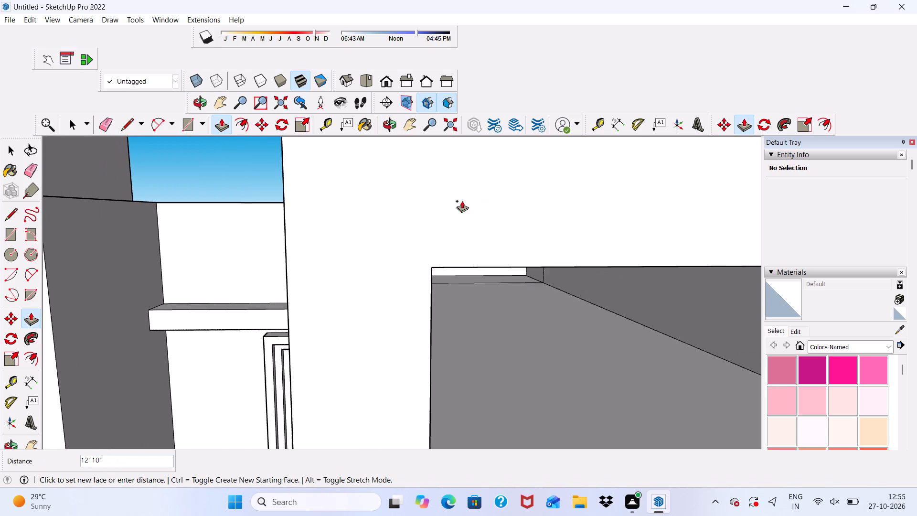
pyautogui.scroll(-6, 462, 201)
pyautogui.moveTo(459, 234); pyautogui.dragTo(586, 265, button='middle')
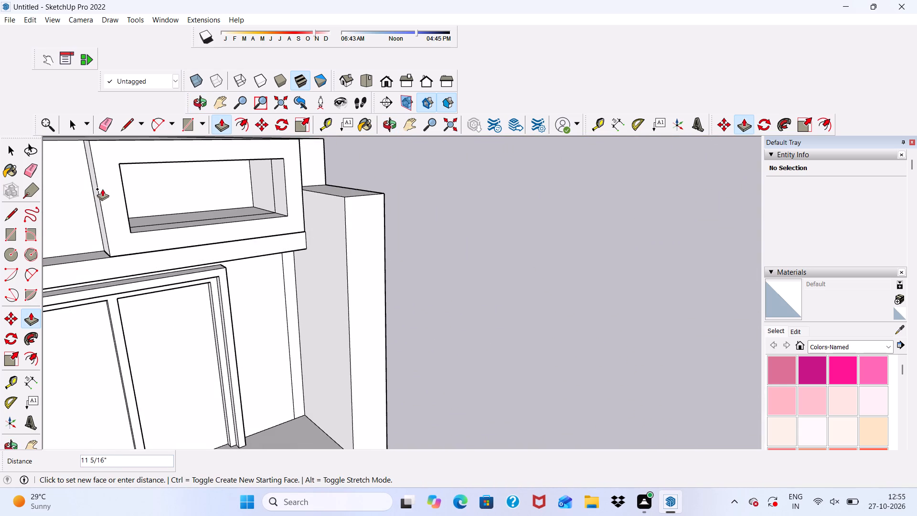
pyautogui.click(106, 186)
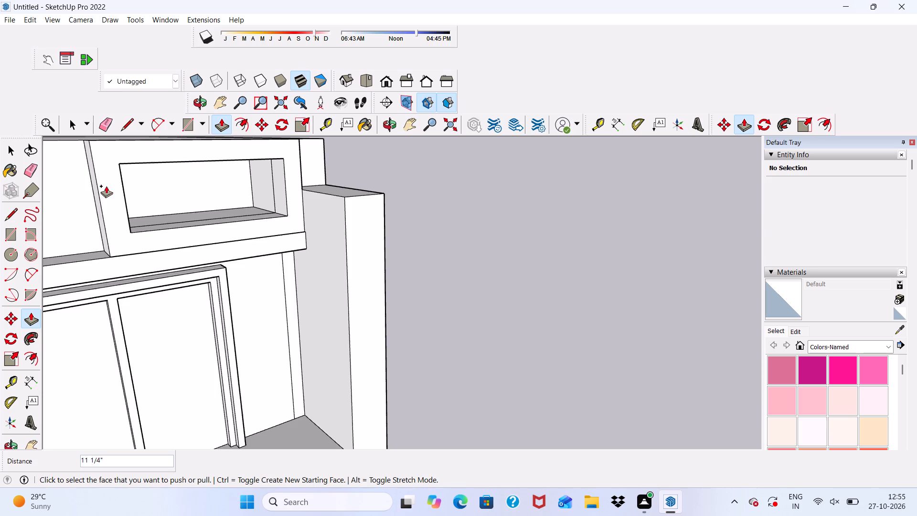
# Push/Pull the small wall face beside the recess outward by about 3' 6 13/16" to sit flush with the end pillar below.
pyautogui.scroll(-4, 106, 186)
pyautogui.moveTo(120, 264); pyautogui.dragTo(0, 245, button='middle')
pyautogui.press('space')
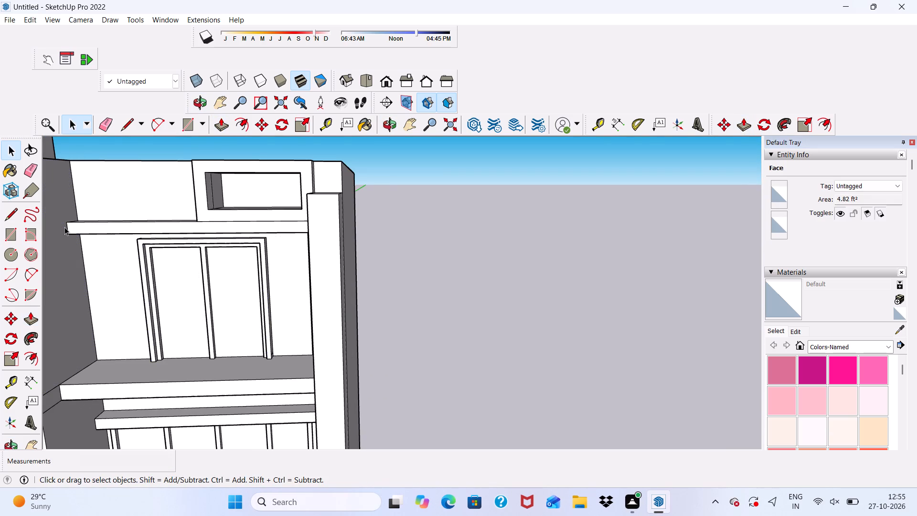
pyautogui.scroll(-6, 66, 225)
pyautogui.scroll(-4, 121, 211)
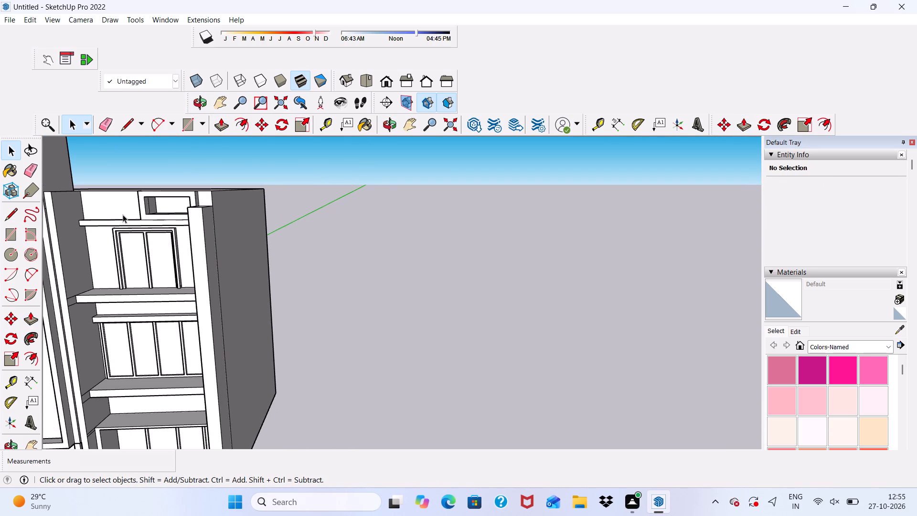
pyautogui.scroll(9, 154, 165)
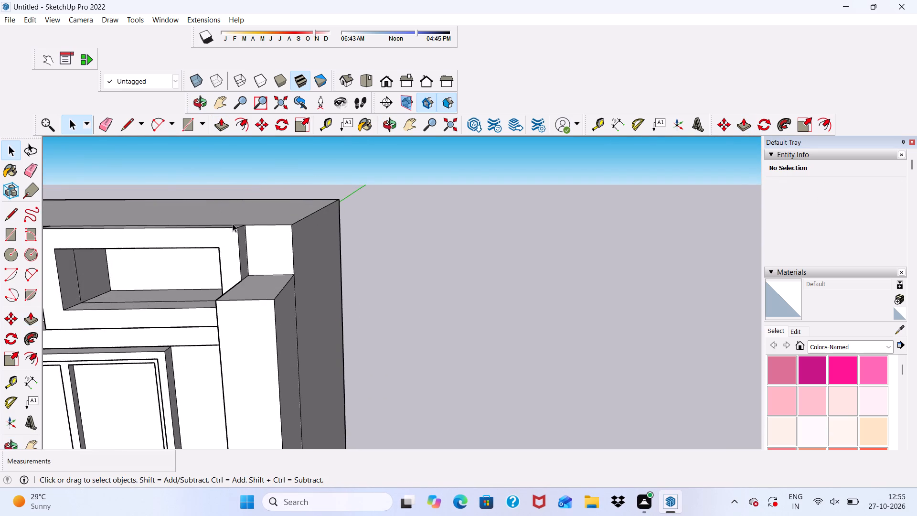
pyautogui.scroll(2, 257, 289)
pyautogui.click(259, 241)
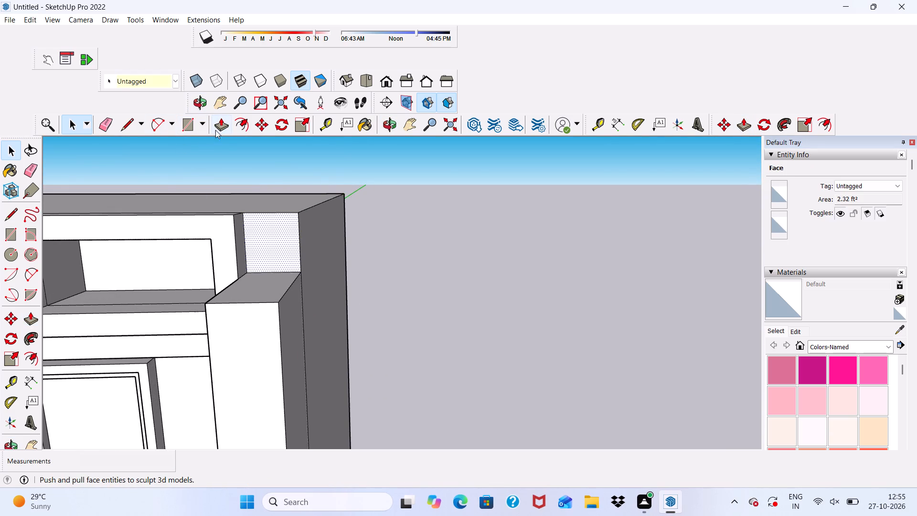
pyautogui.click(225, 126)
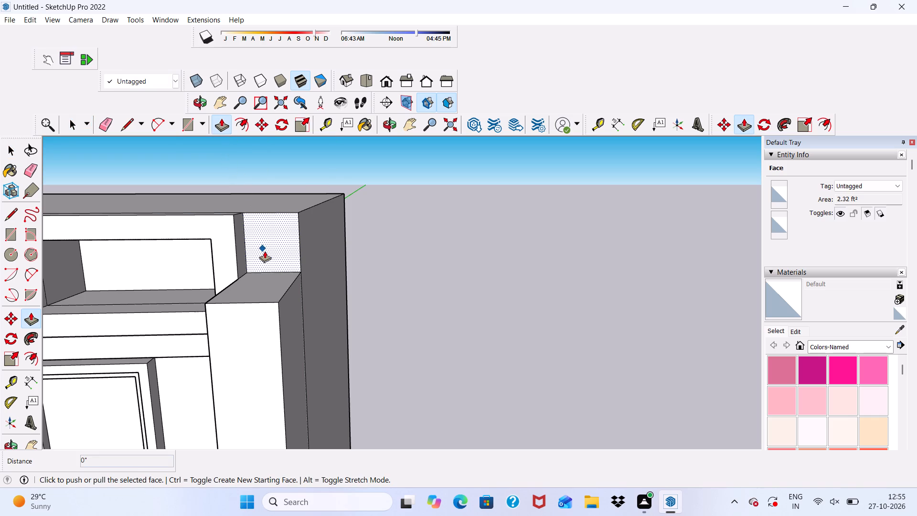
pyautogui.click(267, 236)
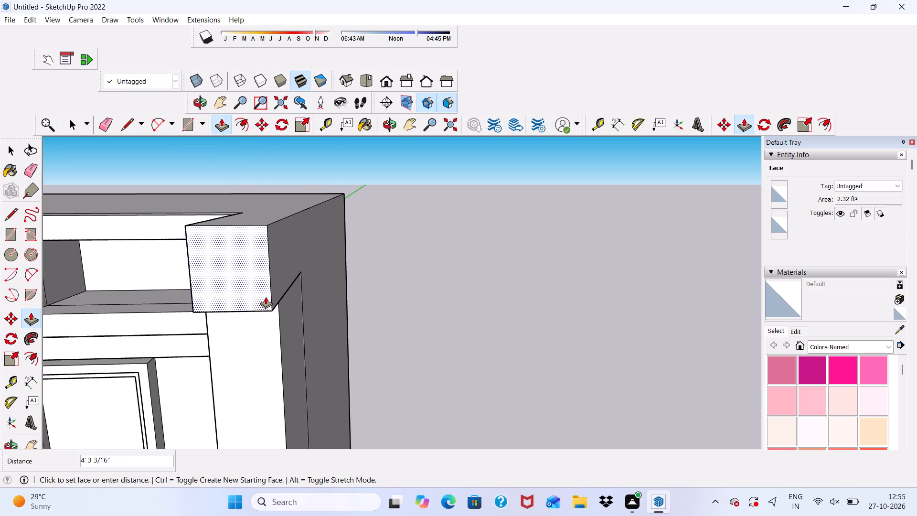
pyautogui.click(281, 322)
# Push/Pull the end pillar's top face up by about 7' 9 9/16" above the wing's roof.
pyautogui.scroll(-5, 284, 265)
pyautogui.moveTo(284, 278); pyautogui.dragTo(395, 334, button='middle')
pyautogui.scroll(4, 304, 283)
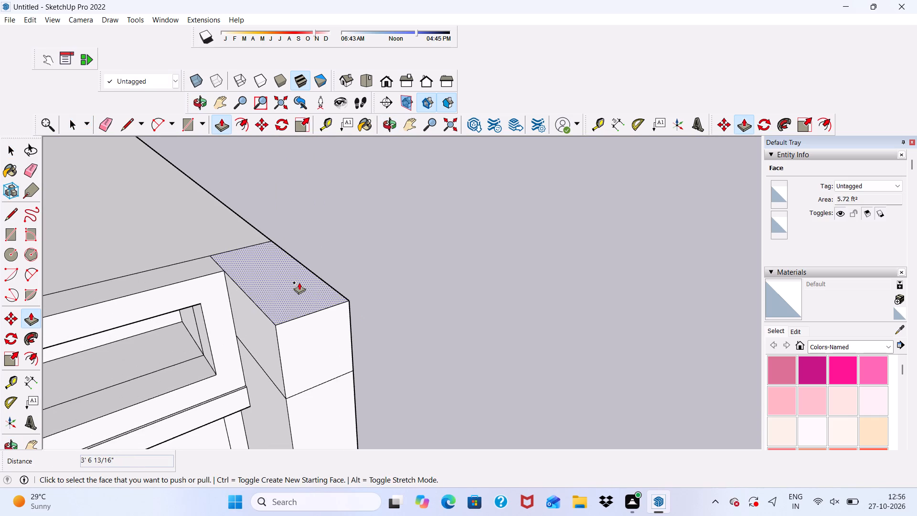
pyautogui.click(299, 282)
pyautogui.scroll(-15, 238, 155)
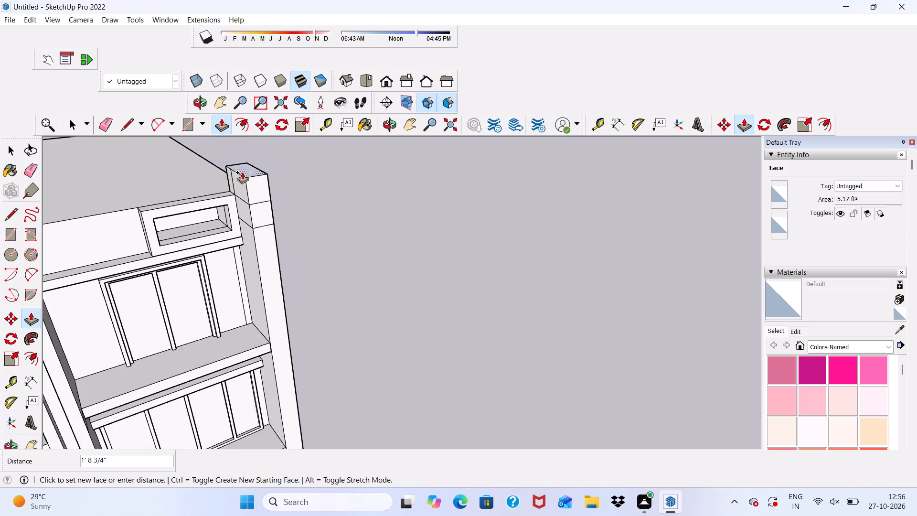
pyautogui.scroll(-14, 242, 172)
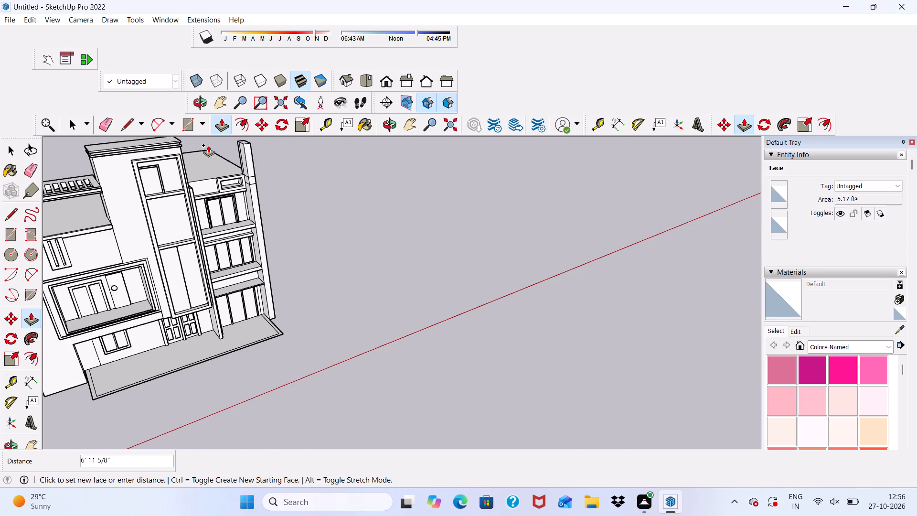
pyautogui.scroll(-5, 208, 145)
pyautogui.scroll(1, 236, 168)
pyautogui.moveTo(236, 168); pyautogui.dragTo(220, 97, button='middle')
pyautogui.scroll(7, 242, 167)
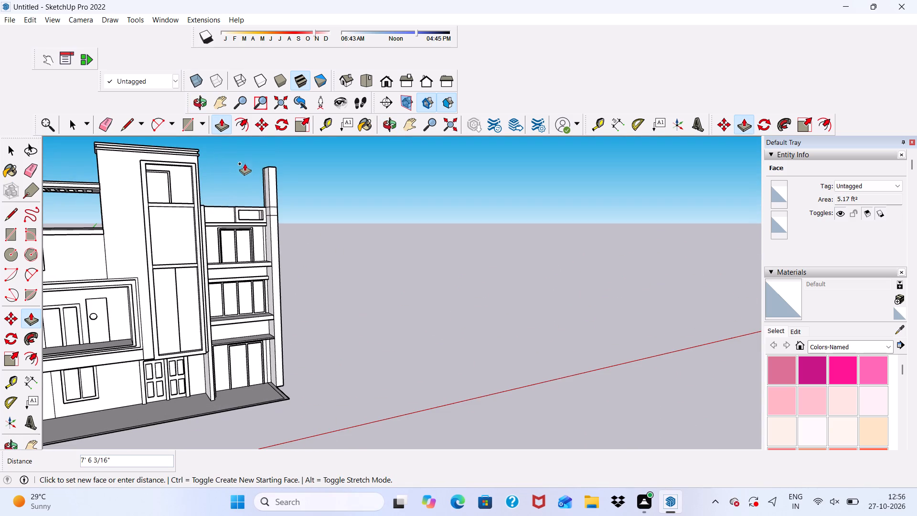
pyautogui.click(258, 166)
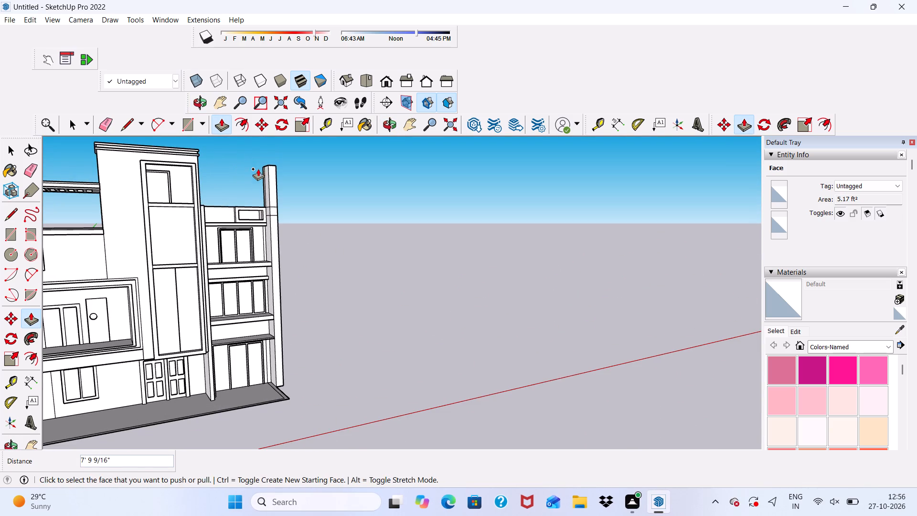
# Push/Pull the raised pillar's rear face back along the roof edge by about 10' 10 1/16" to form a wall.
pyautogui.moveTo(262, 185); pyautogui.dragTo(0, 205, button='middle')
pyautogui.scroll(2, 391, 187)
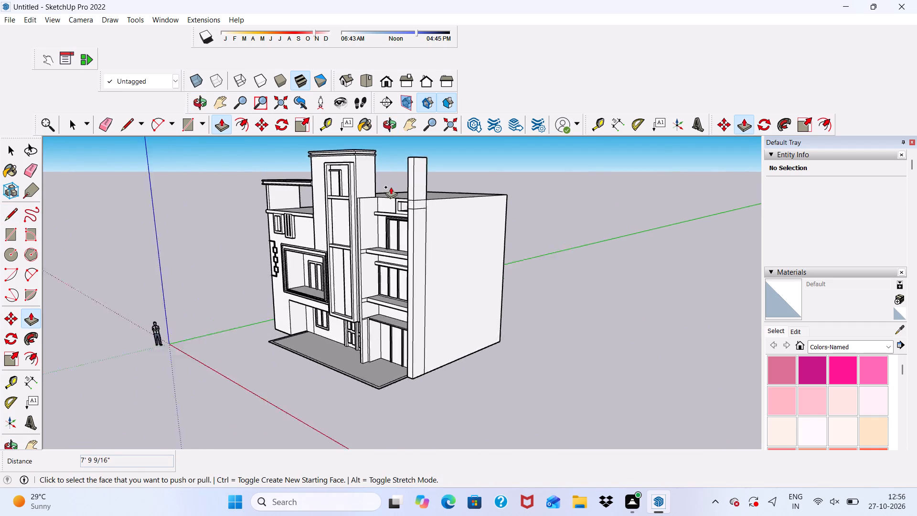
pyautogui.scroll(3, 391, 187)
pyautogui.moveTo(450, 226); pyautogui.dragTo(82, 280, button='middle')
pyautogui.scroll(5, 309, 183)
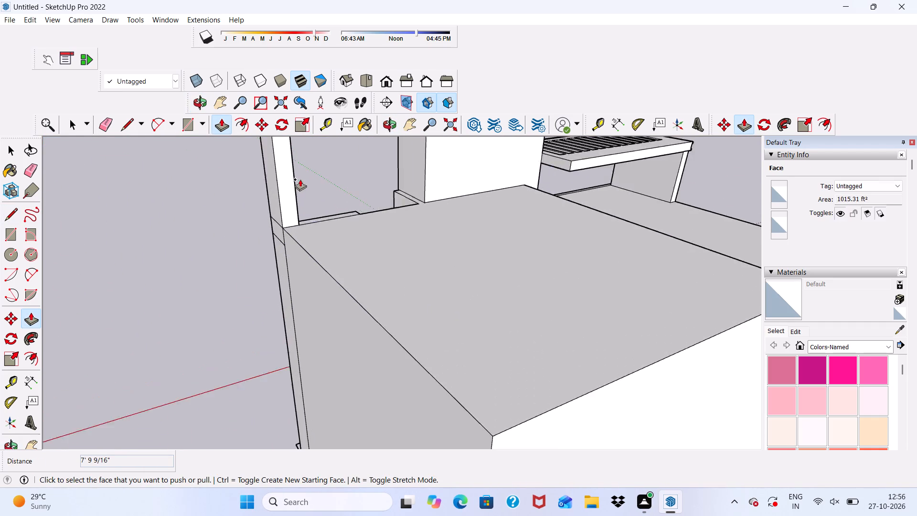
pyautogui.scroll(2, 300, 179)
pyautogui.click(282, 196)
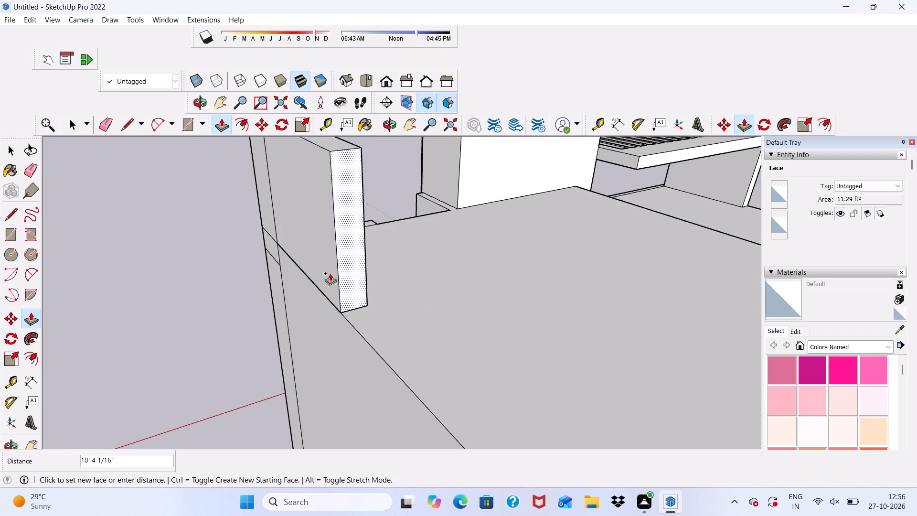
pyautogui.click(333, 278)
# Erase the leftover seam lines on the top and outer side of the raised roof-edge wall.
pyautogui.scroll(-3, 341, 251)
pyautogui.moveTo(342, 251); pyautogui.dragTo(512, 304, button='middle')
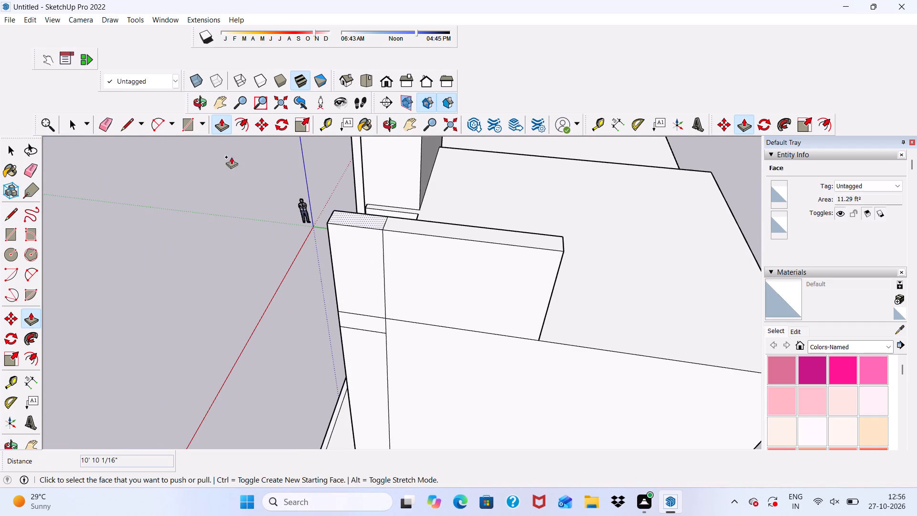
pyautogui.click(105, 124)
pyautogui.click(387, 222)
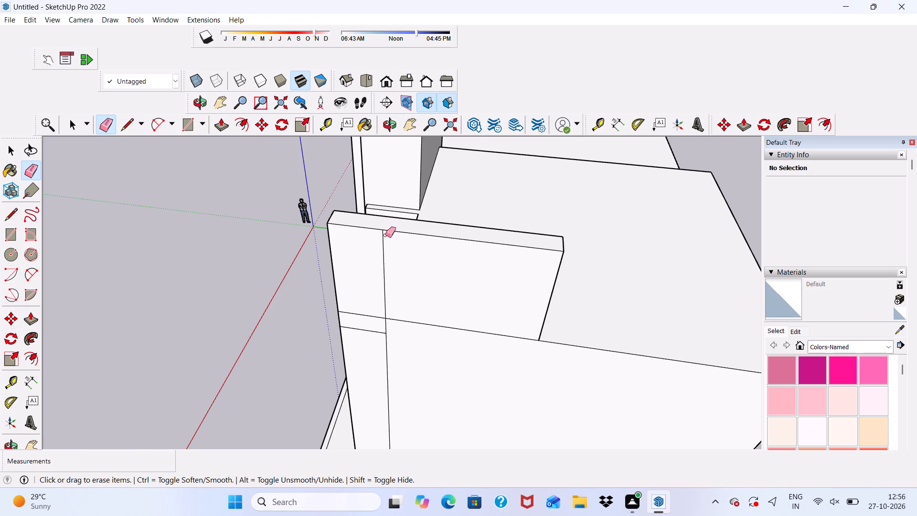
pyautogui.moveTo(384, 242); pyautogui.dragTo(383, 248)
pyautogui.scroll(-5, 361, 223)
pyautogui.press('space')
pyautogui.scroll(-5, 325, 219)
pyautogui.scroll(1, 325, 219)
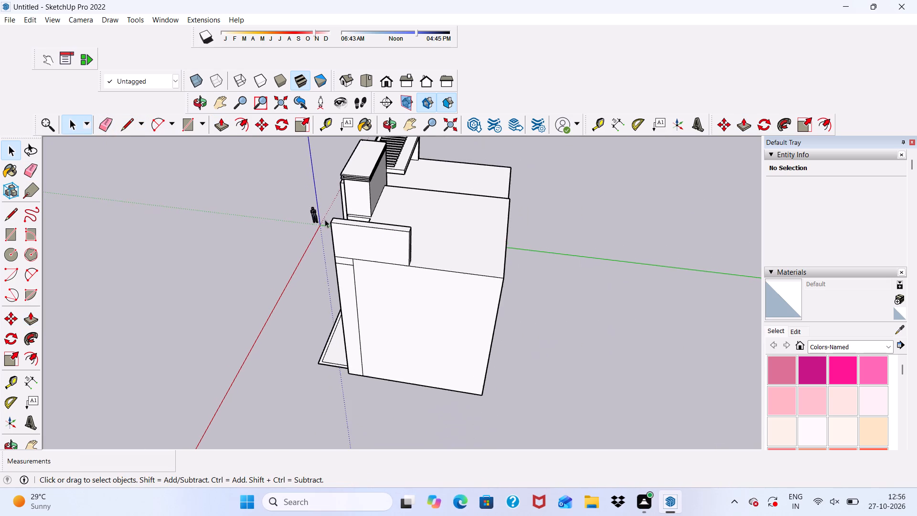
# Erase the leftover vertical seam lines on the raised wall's inner face, towards the tower.
pyautogui.moveTo(325, 219); pyautogui.dragTo(781, 231, button='middle')
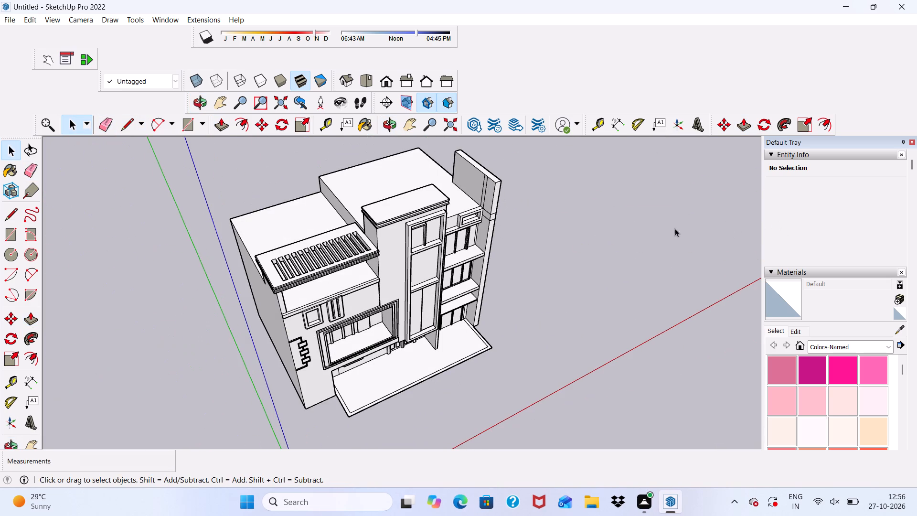
pyautogui.scroll(4, 493, 165)
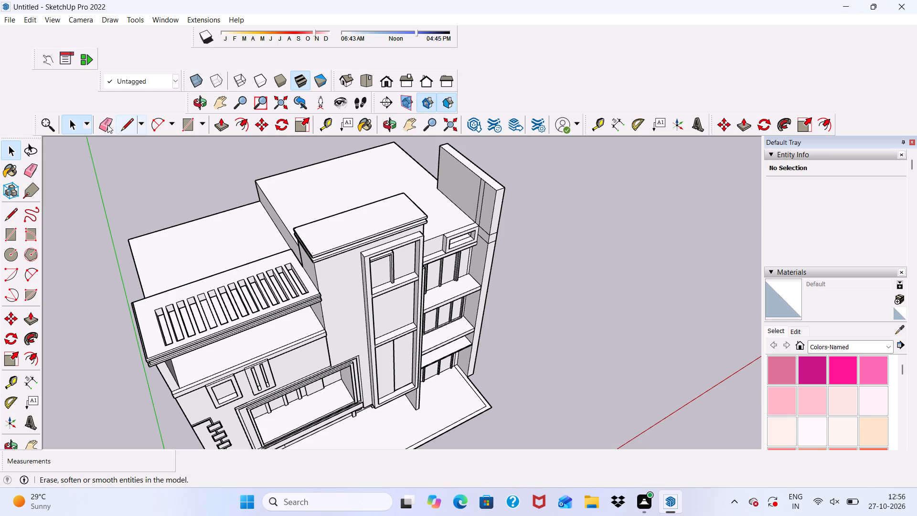
pyautogui.click(107, 125)
pyautogui.scroll(7, 531, 237)
pyautogui.moveTo(465, 182); pyautogui.dragTo(469, 187)
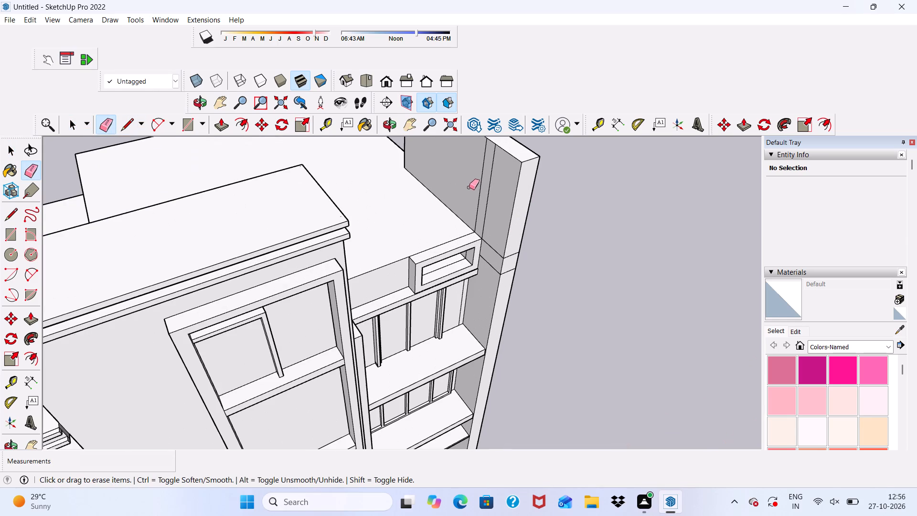
pyautogui.moveTo(469, 187); pyautogui.dragTo(484, 213)
pyautogui.click(484, 210)
pyautogui.scroll(-3, 486, 212)
pyautogui.moveTo(489, 236); pyautogui.dragTo(277, 146, button='middle')
pyautogui.press('space')
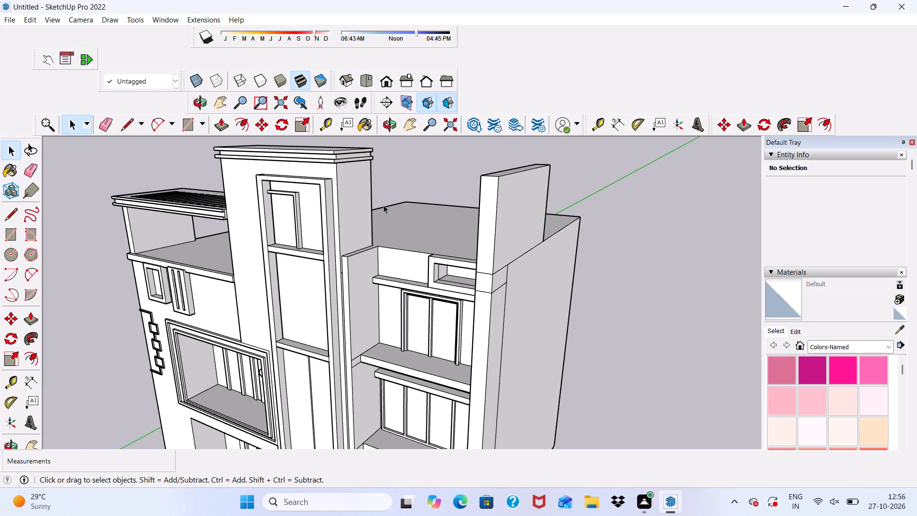
# Draw a horizontal rectangle about 13' 11 13/16" by 12' 1 7/8" from the raised wall's top front outer corner towards the tower.
pyautogui.click(185, 128)
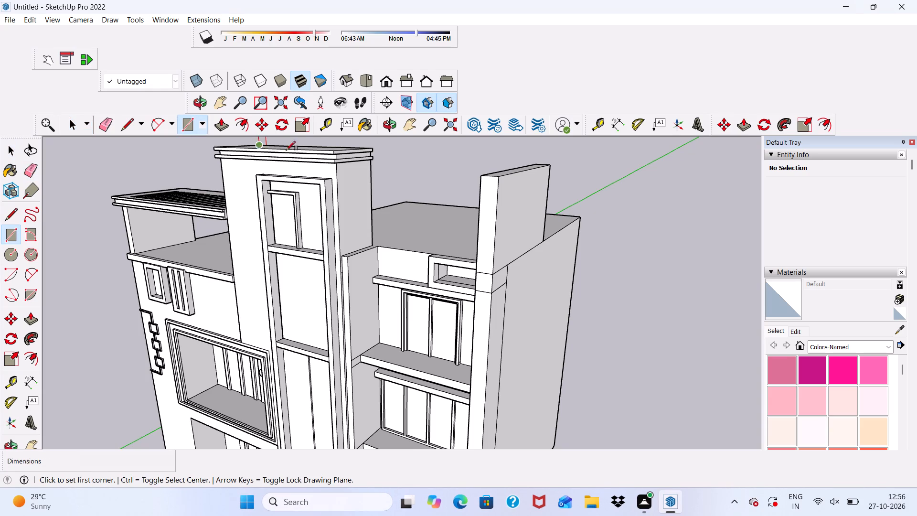
pyautogui.scroll(3, 466, 175)
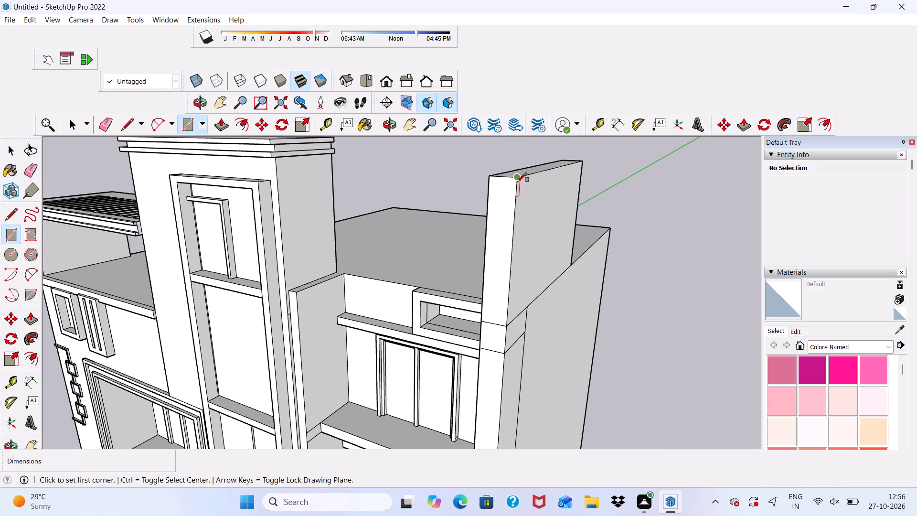
pyautogui.click(515, 178)
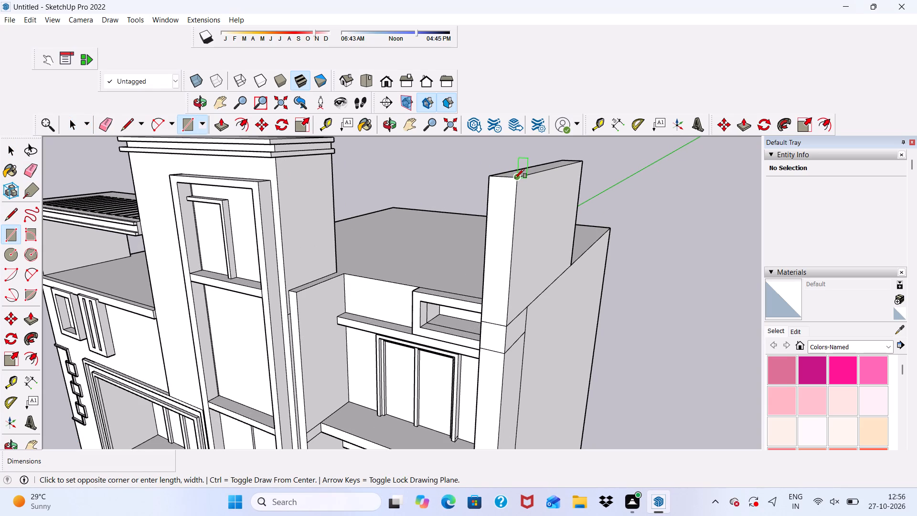
pyautogui.scroll(8, 536, 149)
pyautogui.scroll(-8, 393, 155)
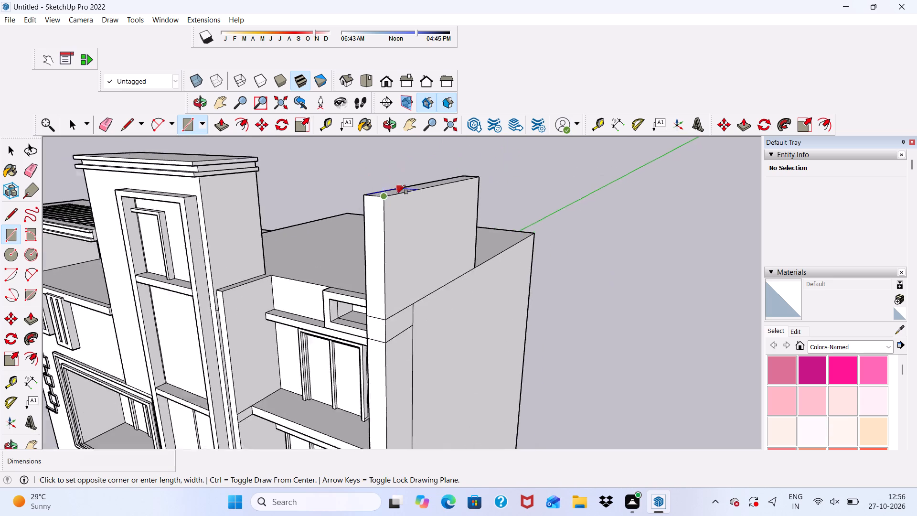
pyautogui.scroll(-2, 396, 194)
pyautogui.moveTo(390, 210); pyautogui.dragTo(480, 253, button='middle')
pyautogui.scroll(5, 466, 192)
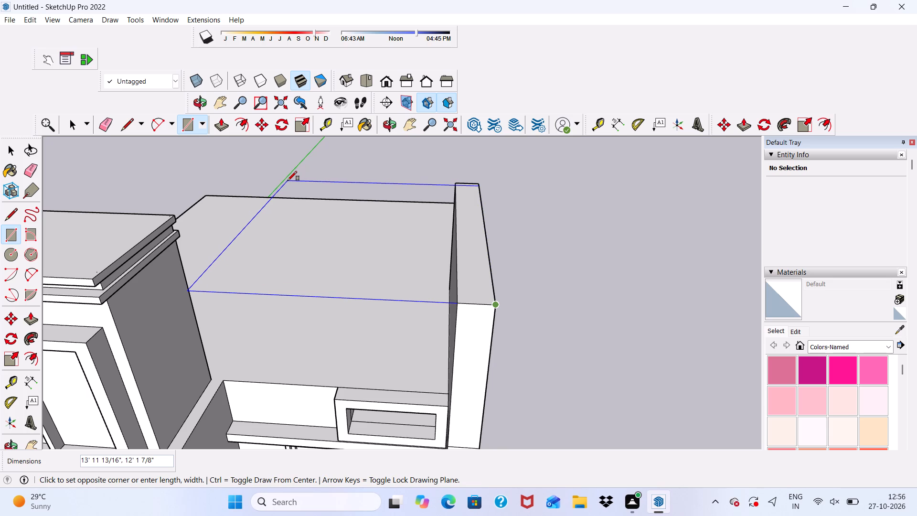
pyautogui.click(288, 181)
# Push/Pull the rectangle's underside down by about 5 1/2" to form a roof slab.
pyautogui.scroll(-2, 274, 200)
pyautogui.moveTo(273, 206); pyautogui.dragTo(311, 89, button='middle')
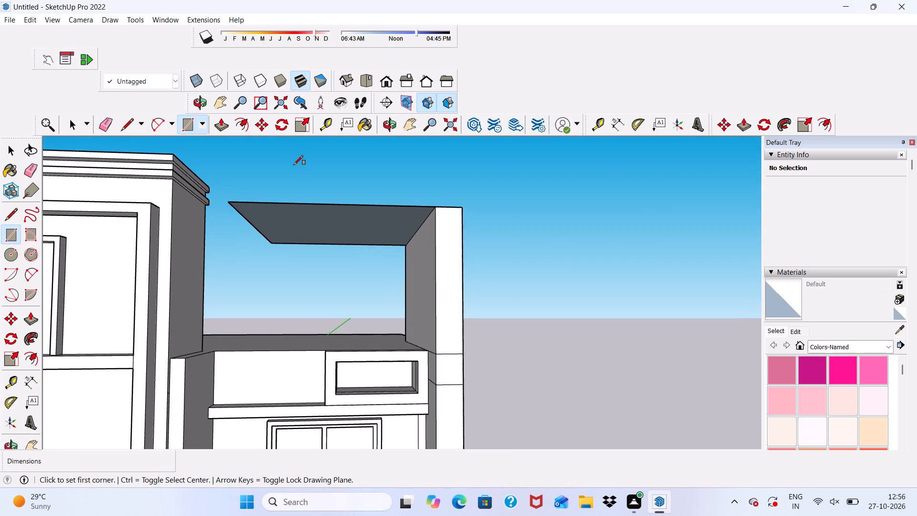
pyautogui.scroll(2, 294, 166)
pyautogui.press('space')
pyautogui.scroll(3, 276, 206)
pyautogui.click(274, 241)
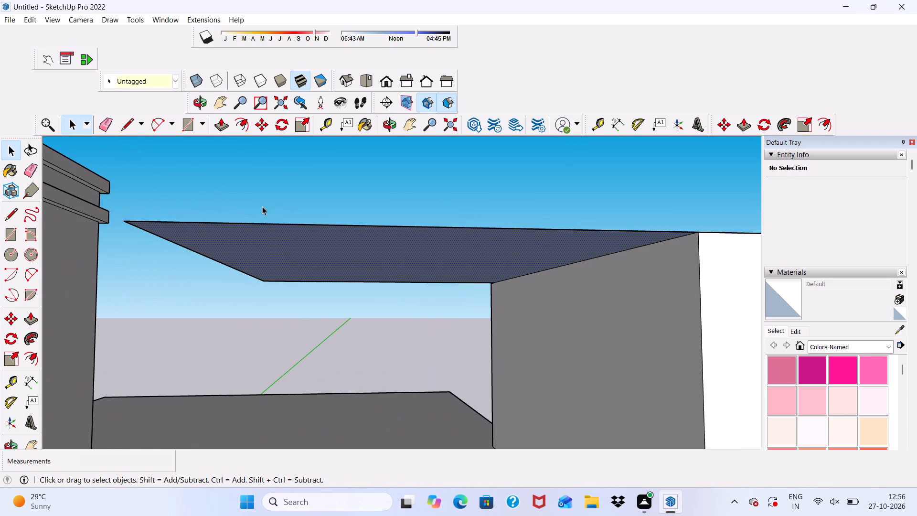
pyautogui.click(220, 117)
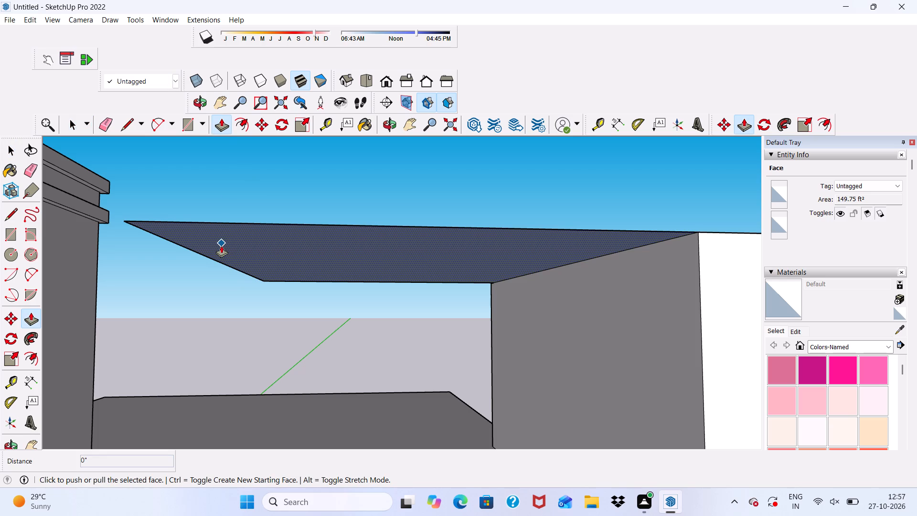
pyautogui.click(221, 246)
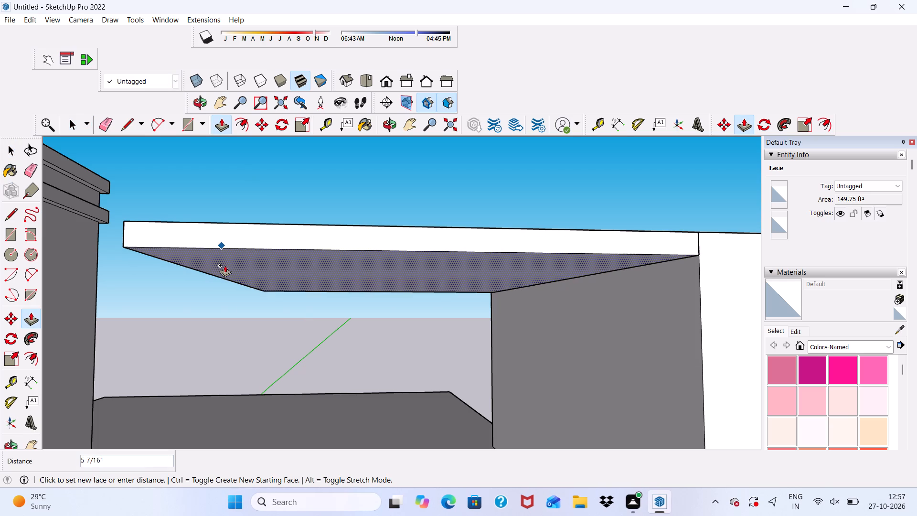
pyautogui.click(225, 266)
# Push/Pull the roof slab's end face 2' 2" towards the side of the tower.
pyautogui.scroll(-5, 229, 196)
pyautogui.moveTo(282, 253); pyautogui.dragTo(66, 337, button='middle')
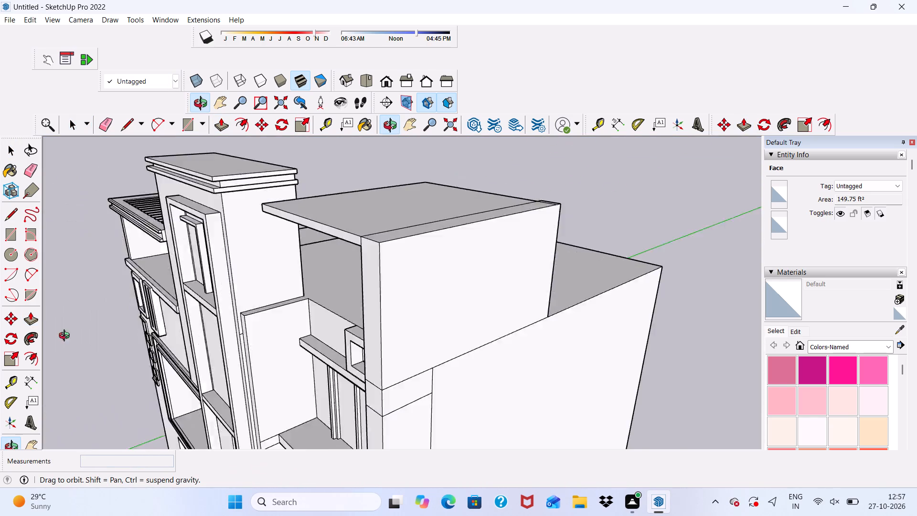
pyautogui.moveTo(66, 337); pyautogui.dragTo(0, 331, button='middle')
pyautogui.scroll(-2, 413, 279)
pyautogui.moveTo(413, 279); pyautogui.dragTo(0, 286, button='middle')
pyautogui.scroll(4, 446, 206)
pyautogui.scroll(7, 299, 217)
pyautogui.press('space')
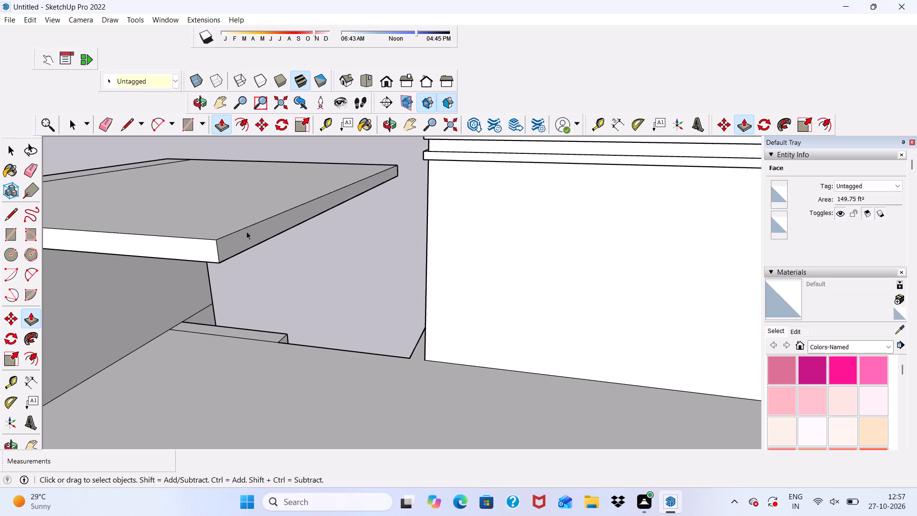
pyautogui.click(245, 233)
pyautogui.click(222, 124)
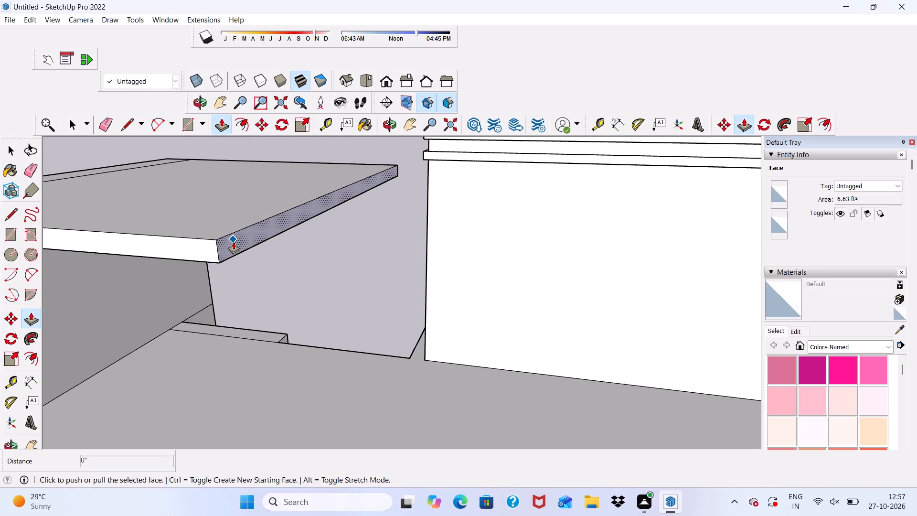
pyautogui.click(233, 242)
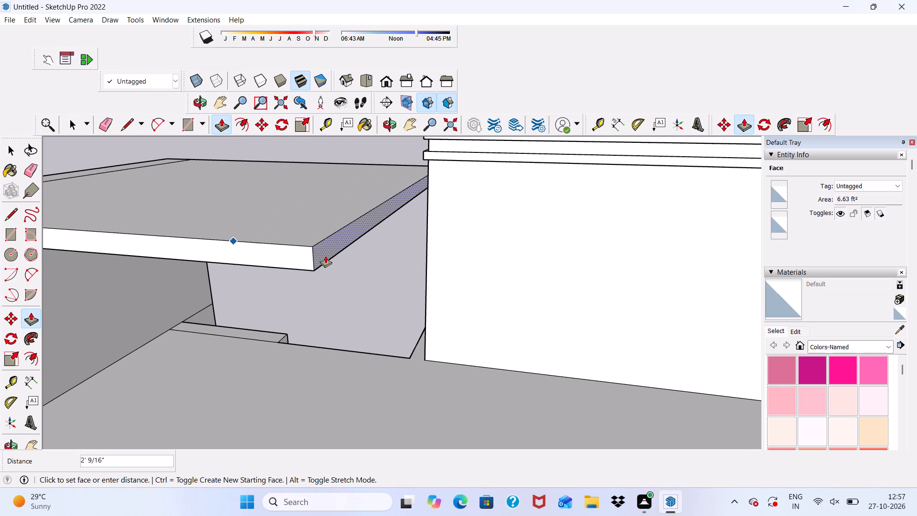
pyautogui.click(331, 230)
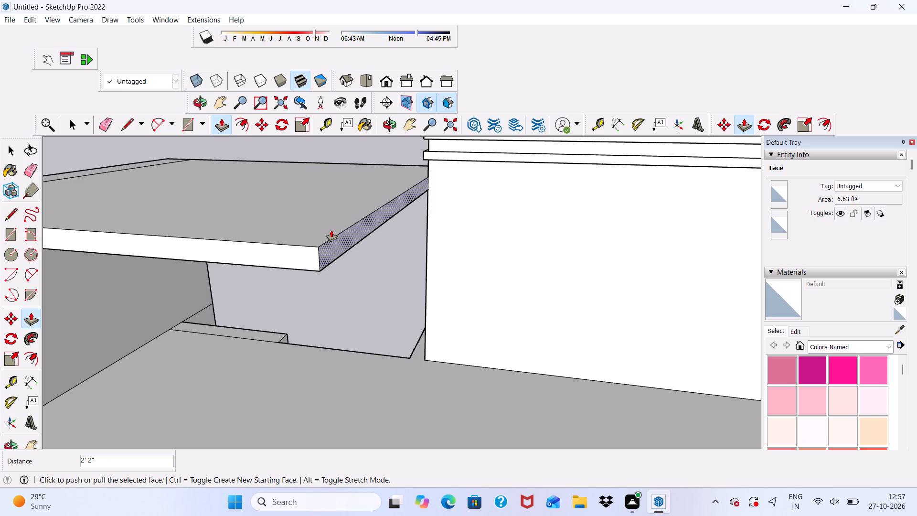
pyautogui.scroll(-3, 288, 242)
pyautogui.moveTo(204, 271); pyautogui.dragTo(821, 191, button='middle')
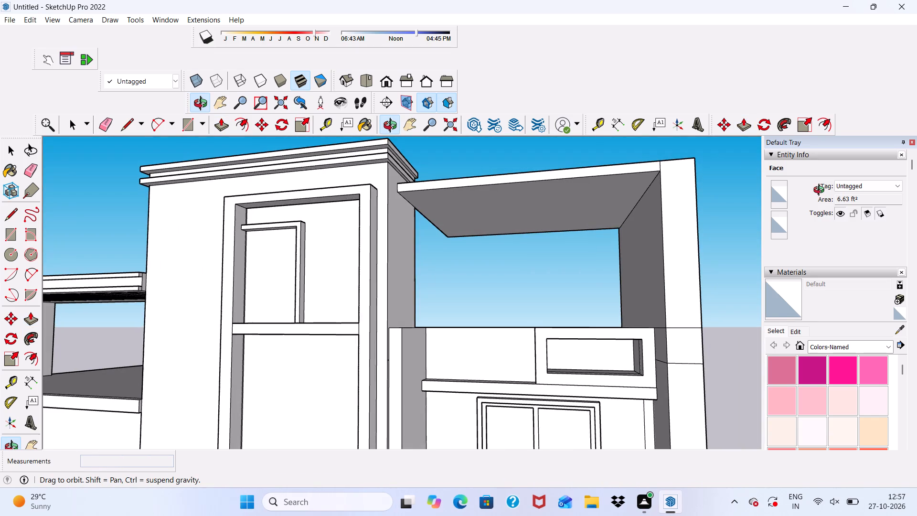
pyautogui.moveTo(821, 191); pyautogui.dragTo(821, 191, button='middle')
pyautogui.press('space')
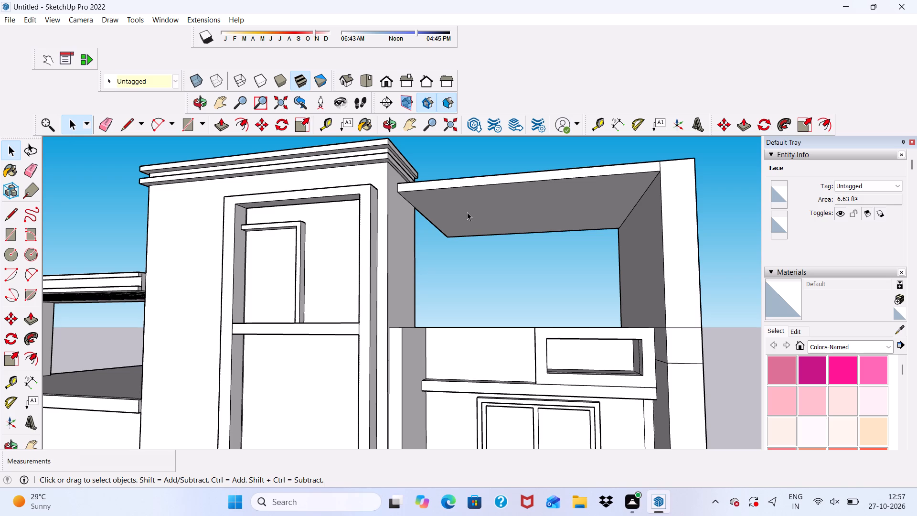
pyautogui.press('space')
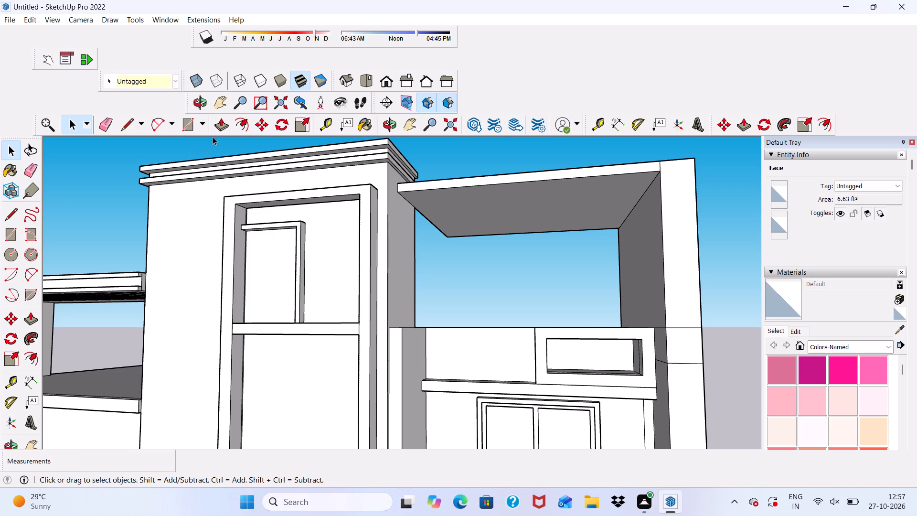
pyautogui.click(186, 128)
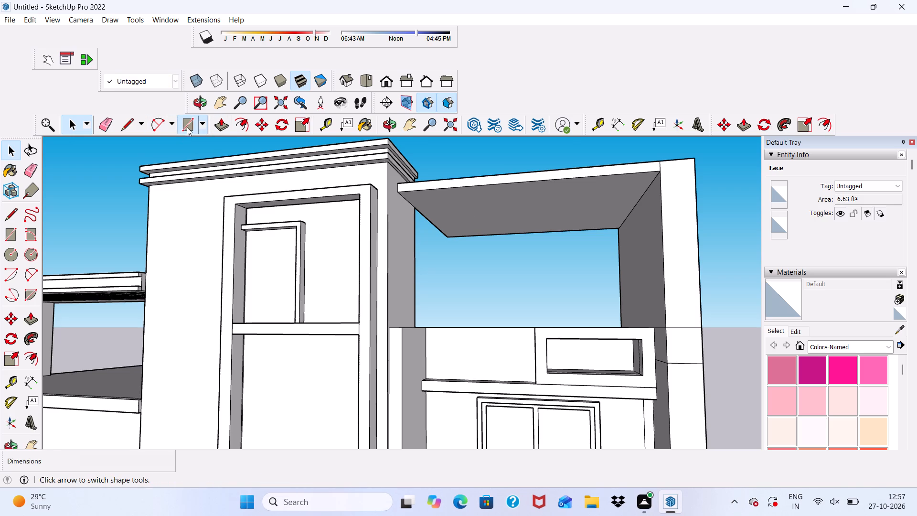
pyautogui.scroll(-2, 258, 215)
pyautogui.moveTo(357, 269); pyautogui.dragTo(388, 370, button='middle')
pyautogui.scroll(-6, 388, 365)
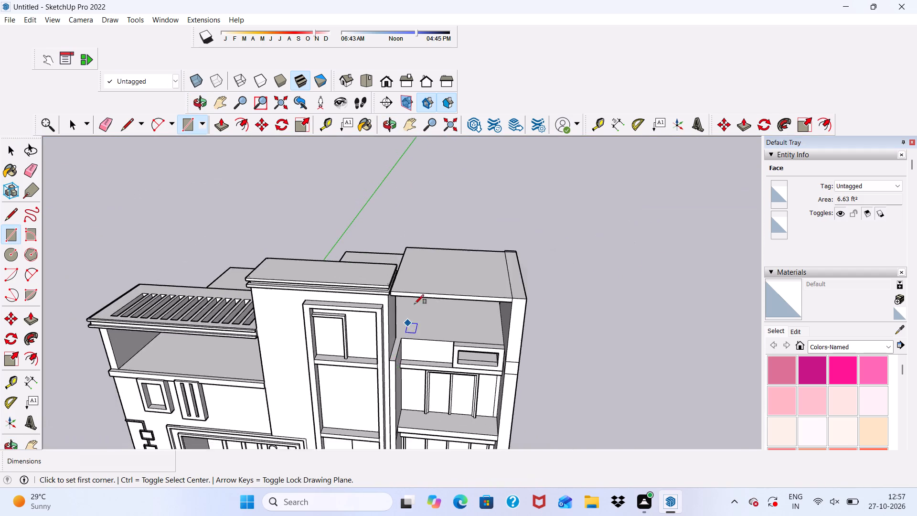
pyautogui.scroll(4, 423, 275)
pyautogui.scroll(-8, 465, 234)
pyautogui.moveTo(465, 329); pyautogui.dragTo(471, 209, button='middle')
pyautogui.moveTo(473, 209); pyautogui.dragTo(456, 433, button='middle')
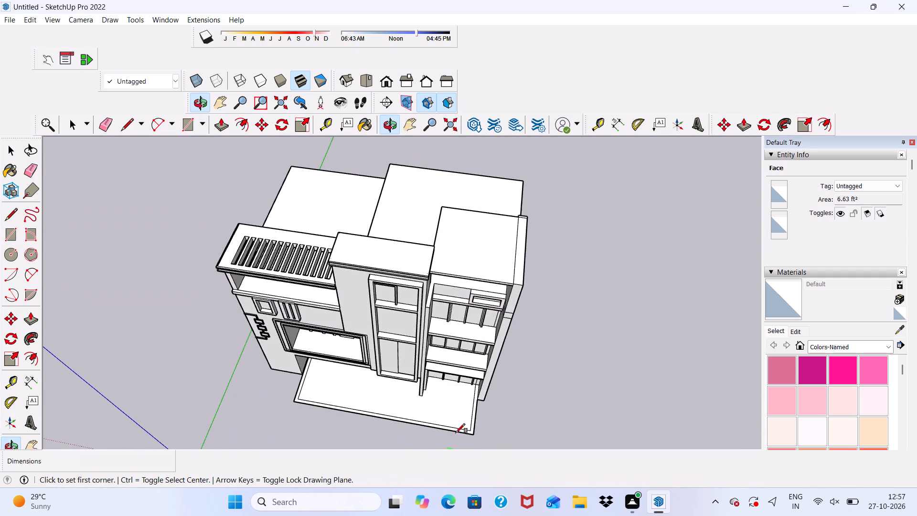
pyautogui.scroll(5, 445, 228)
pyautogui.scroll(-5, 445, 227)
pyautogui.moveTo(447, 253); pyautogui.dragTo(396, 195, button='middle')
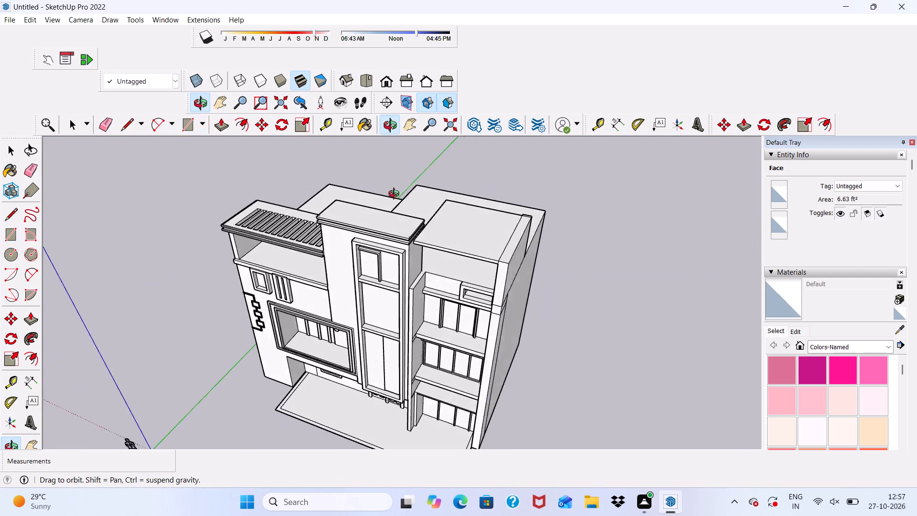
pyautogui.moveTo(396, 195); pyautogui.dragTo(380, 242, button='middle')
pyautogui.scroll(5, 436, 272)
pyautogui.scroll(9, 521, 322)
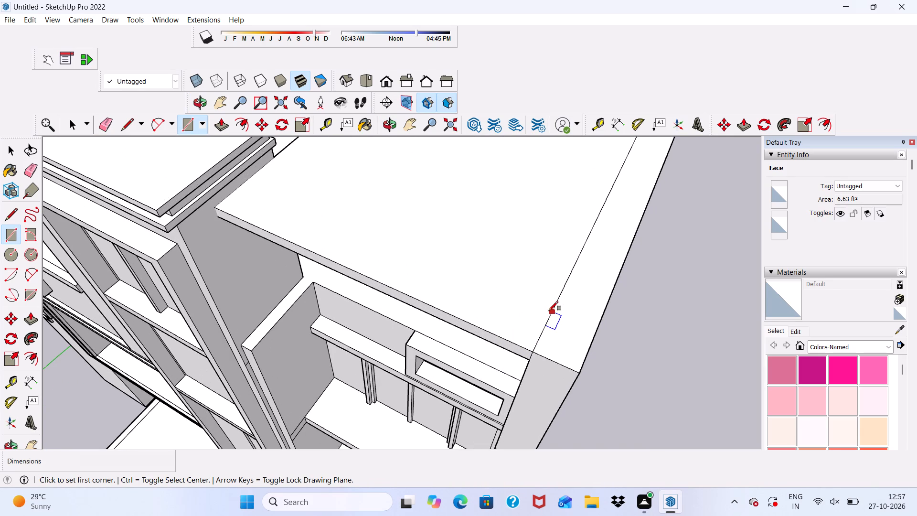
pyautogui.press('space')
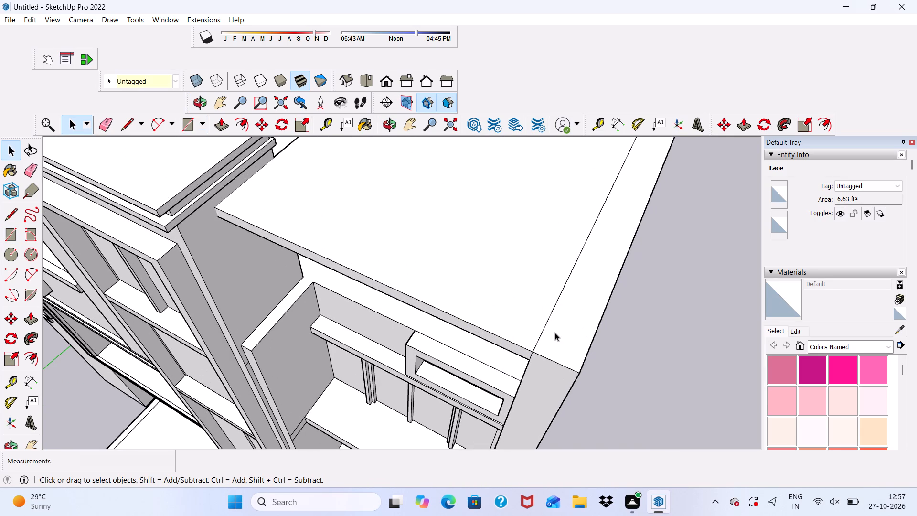
# Push/Pull the raised side wall's top face upward so the wall rises above the adjoining roof slab.
pyautogui.click(555, 333)
pyautogui.click(221, 124)
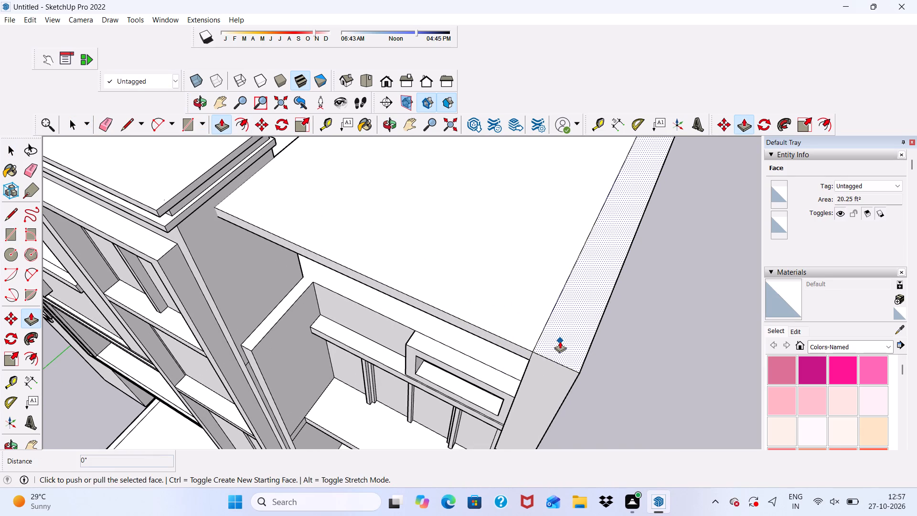
pyautogui.click(560, 339)
pyautogui.click(557, 305)
pyautogui.scroll(-5, 554, 303)
pyautogui.scroll(1, 550, 344)
pyautogui.moveTo(550, 344); pyautogui.dragTo(556, 284, button='middle')
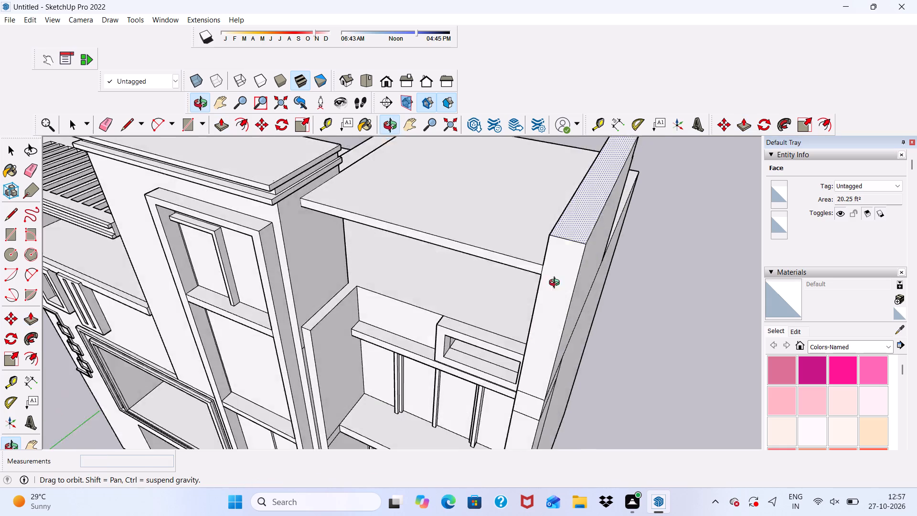
pyautogui.moveTo(556, 284); pyautogui.dragTo(716, 233, button='middle')
pyautogui.press('space')
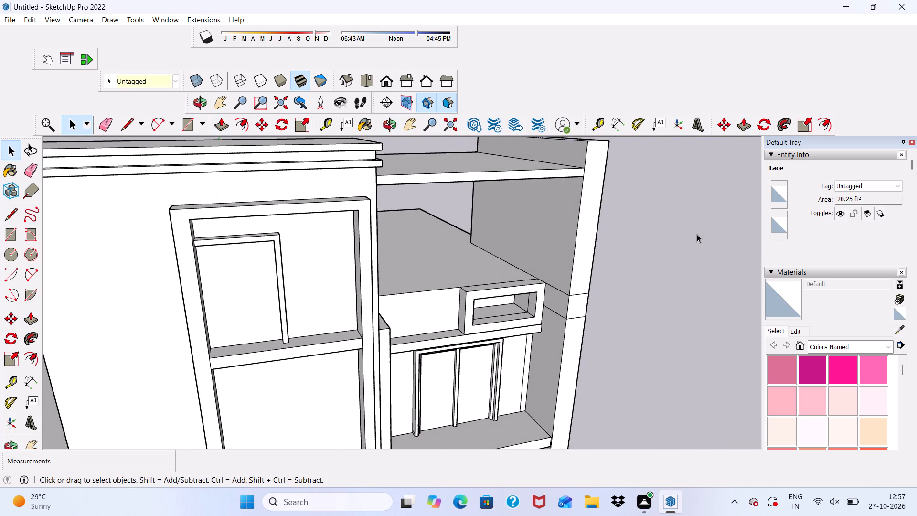
# Draw a rectangular strip about 12' 7/16" by 1' 5 3/16" on the roof slab's top face, just behind and parallel to its front edge.
pyautogui.scroll(-9, 697, 234)
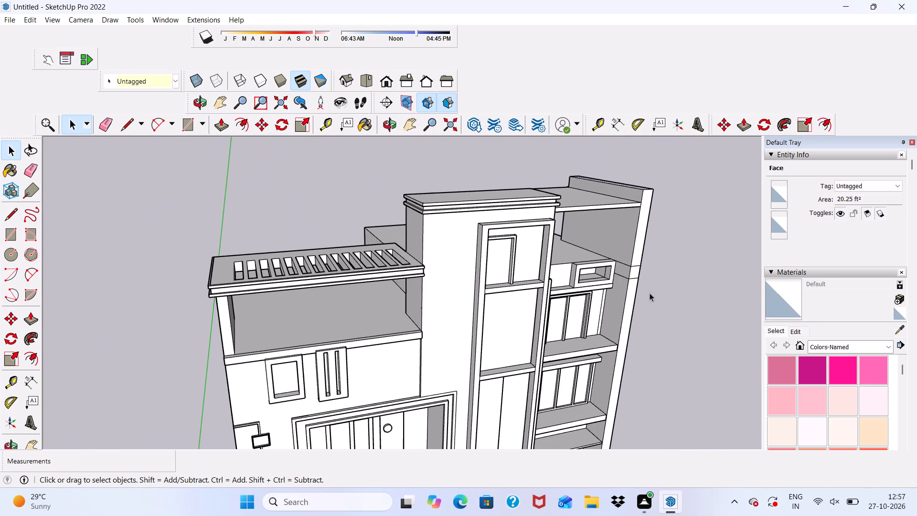
pyautogui.moveTo(607, 164); pyautogui.dragTo(435, 250, button='middle')
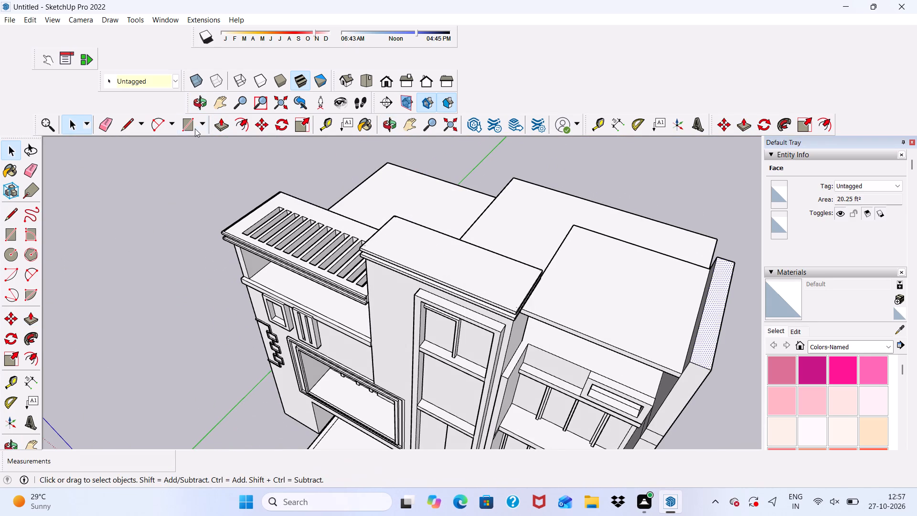
pyautogui.click(185, 124)
pyautogui.scroll(2, 565, 322)
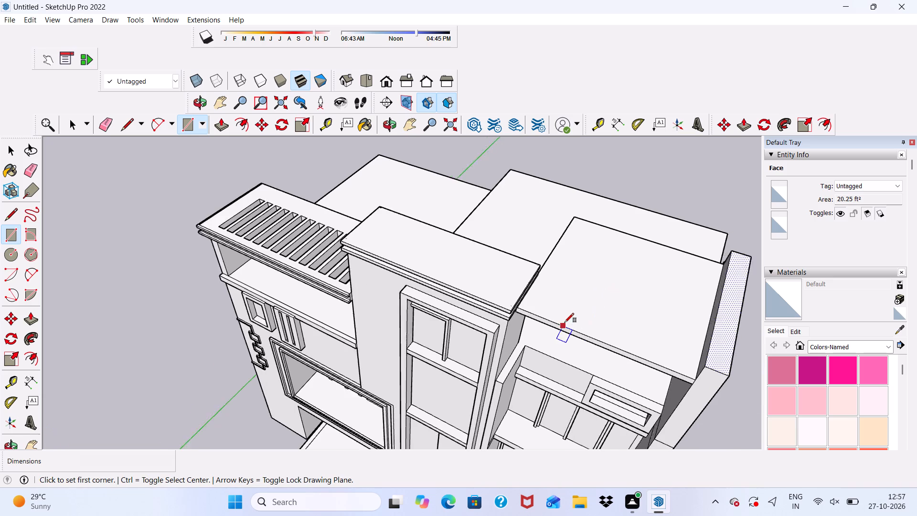
pyautogui.scroll(1, 565, 322)
pyautogui.scroll(10, 506, 265)
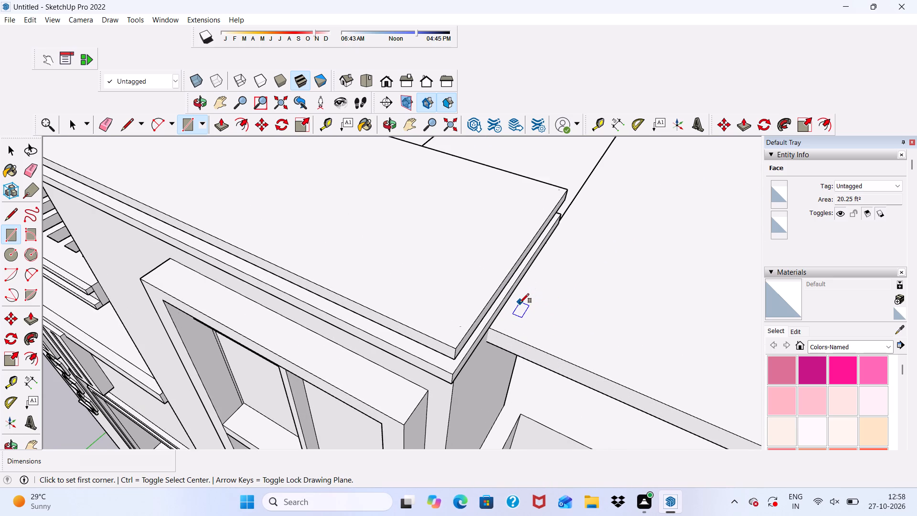
pyautogui.click(520, 303)
pyautogui.scroll(-4, 561, 322)
pyautogui.scroll(-5, 542, 274)
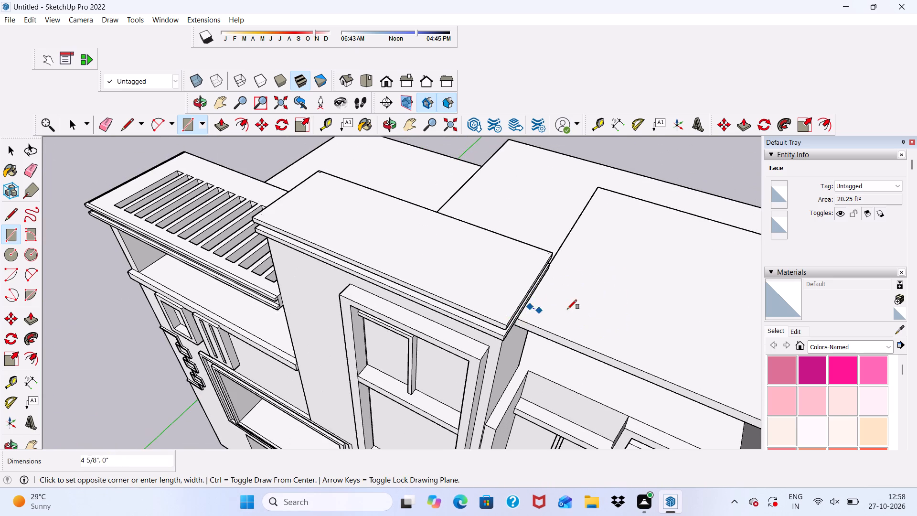
pyautogui.scroll(-4, 638, 297)
pyautogui.scroll(-4, 585, 298)
pyautogui.scroll(4, 702, 336)
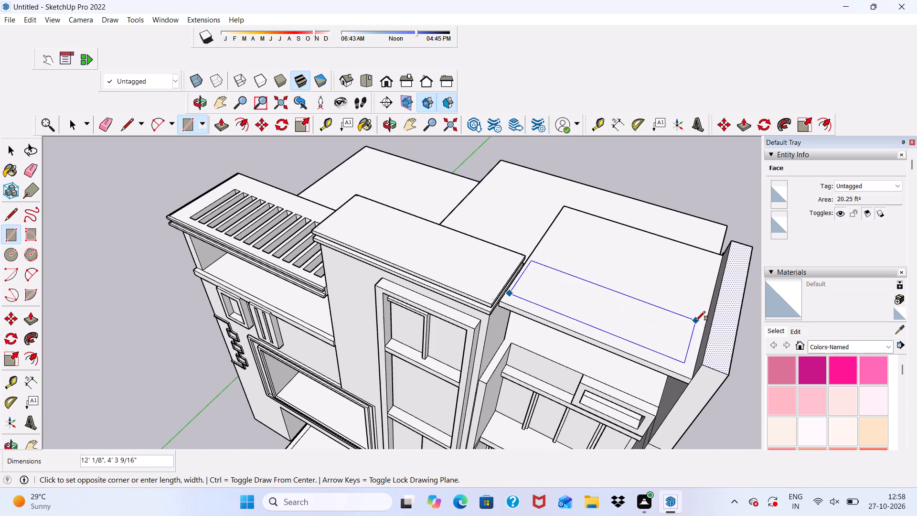
pyautogui.scroll(-1, 688, 343)
pyautogui.scroll(4, 692, 348)
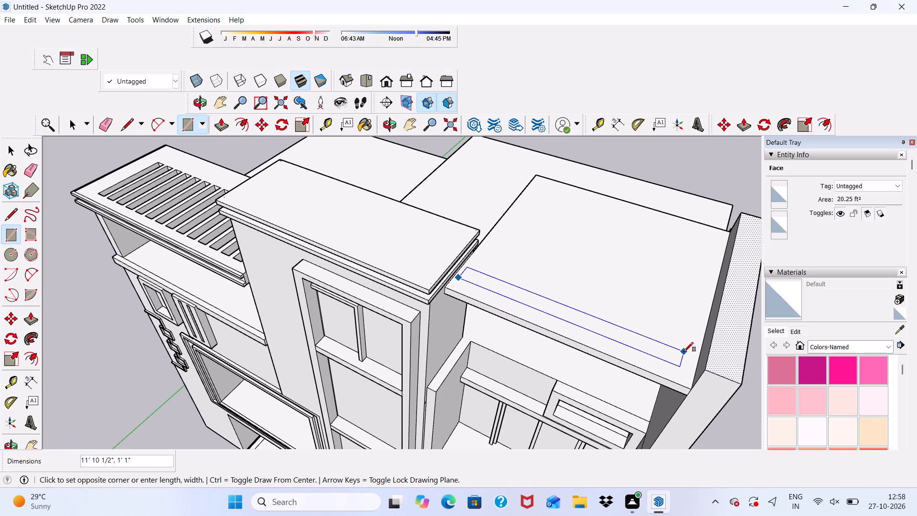
pyautogui.click(689, 348)
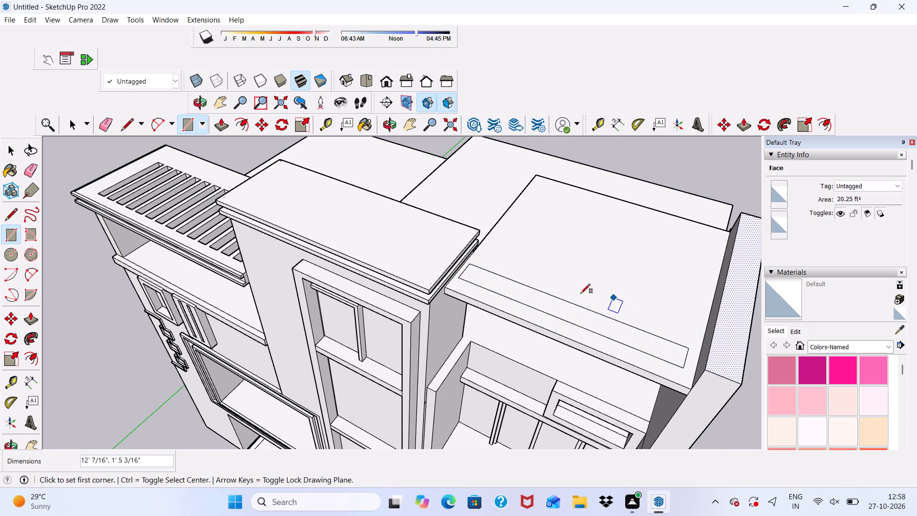
pyautogui.scroll(-3, 576, 293)
pyautogui.press('space')
# Copy the strip about 2' 6 13/16" towards the slab's rear and array it as 4 evenly spaced copies.
pyautogui.scroll(5, 561, 288)
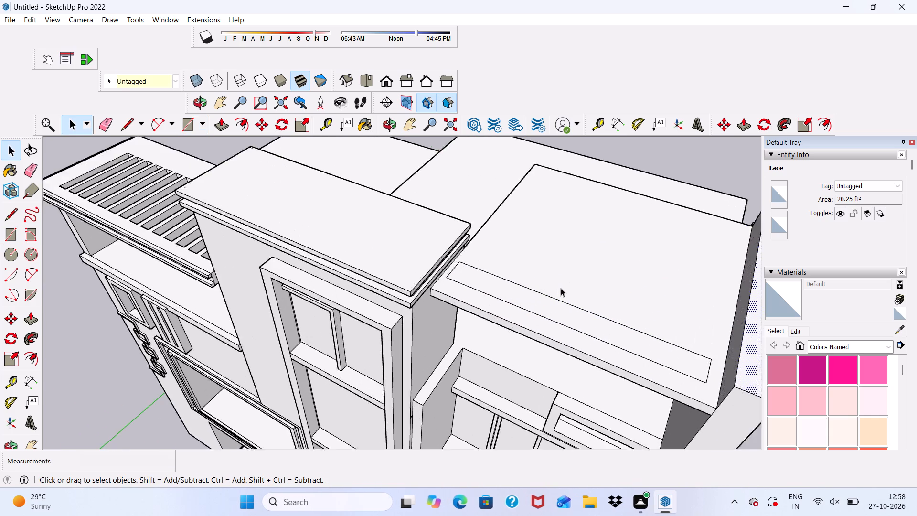
pyautogui.scroll(3, 561, 288)
pyautogui.doubleClick(543, 319)
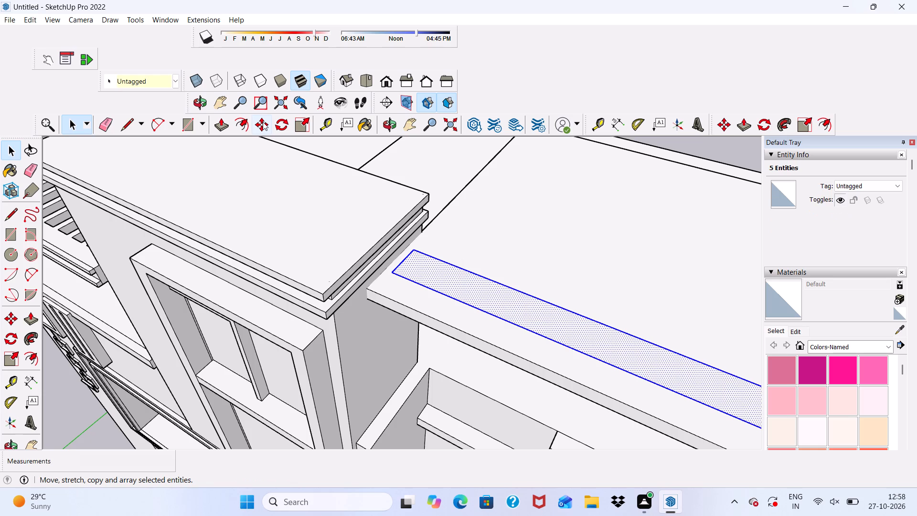
pyautogui.click(263, 122)
pyautogui.click(507, 313)
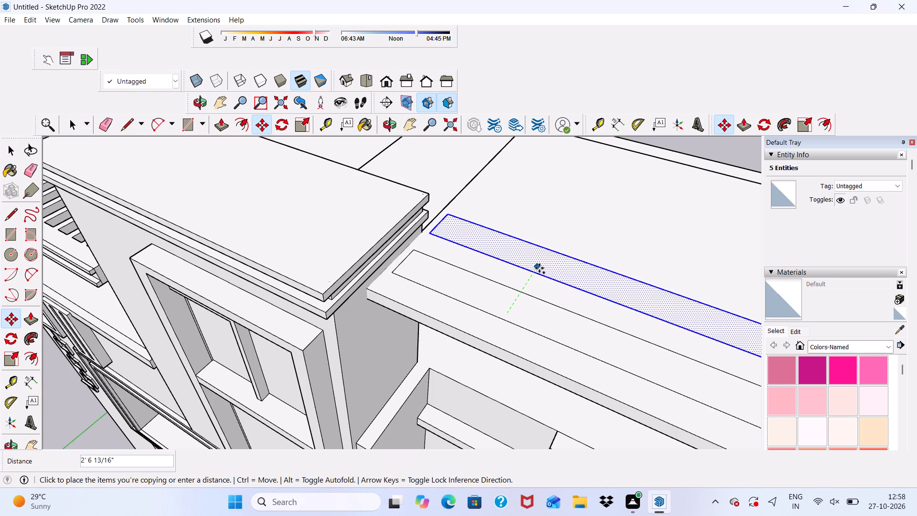
pyautogui.click(539, 268)
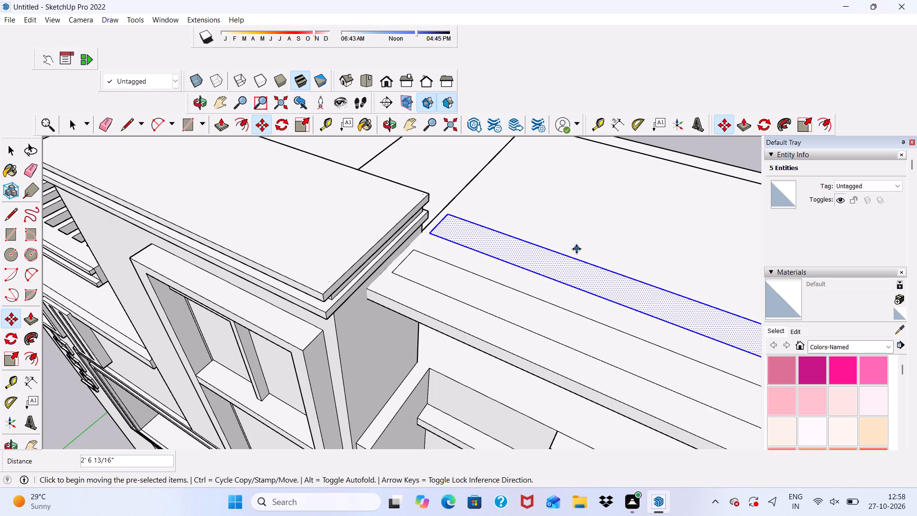
pyautogui.hotkey('shift', '*')
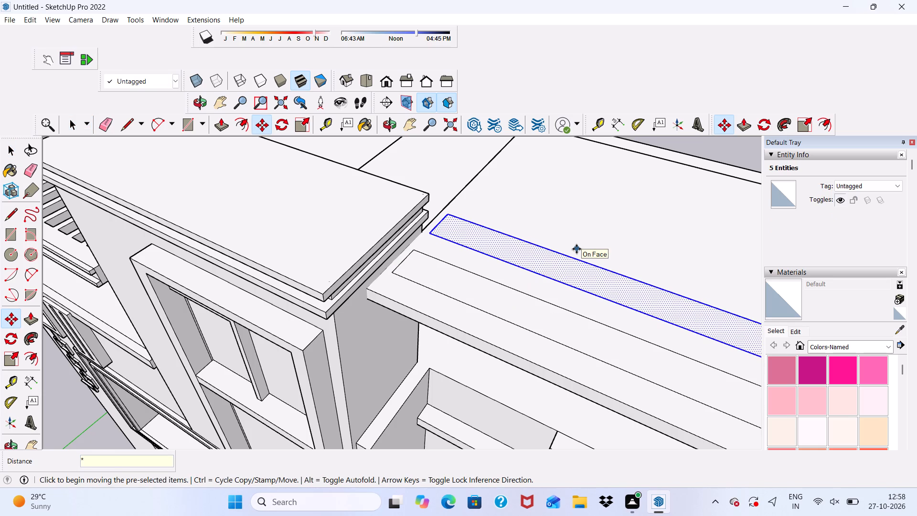
pyautogui.press('4')
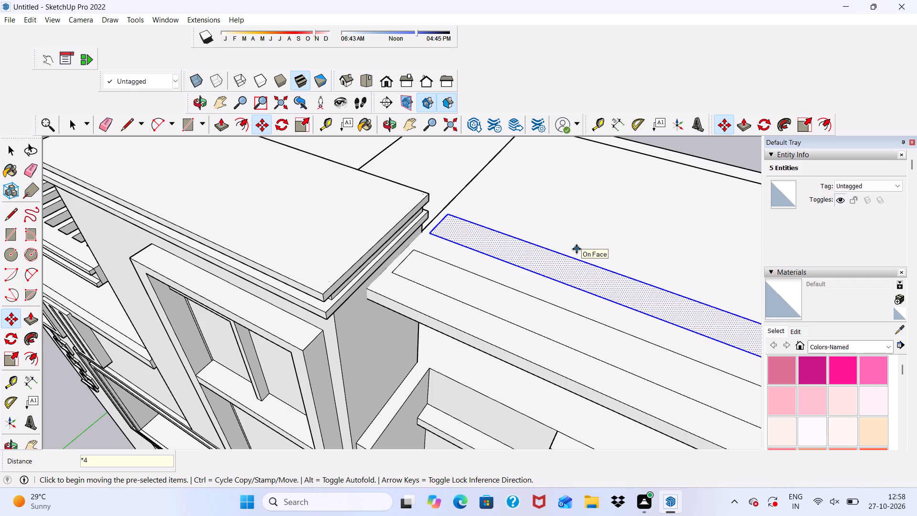
pyautogui.press('Return')
pyautogui.scroll(-5, 554, 251)
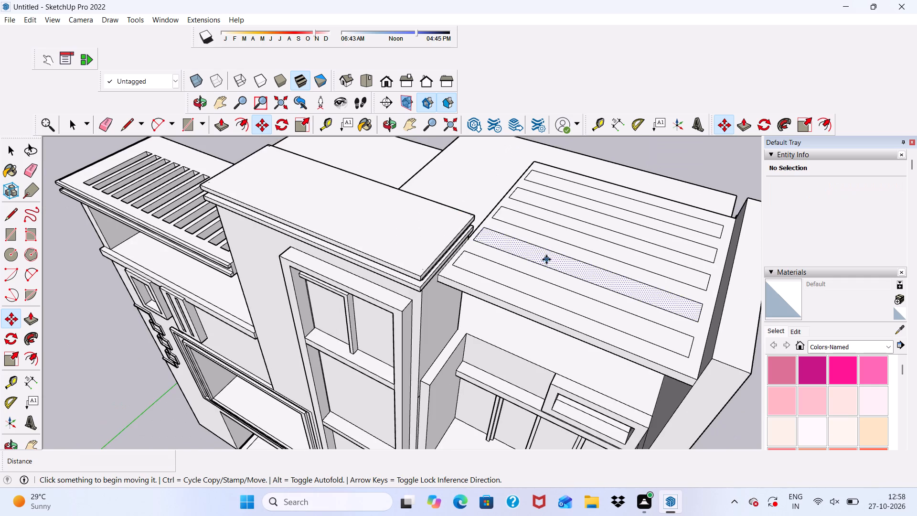
pyautogui.moveTo(546, 259); pyautogui.dragTo(545, 291, button='middle')
pyautogui.press('space')
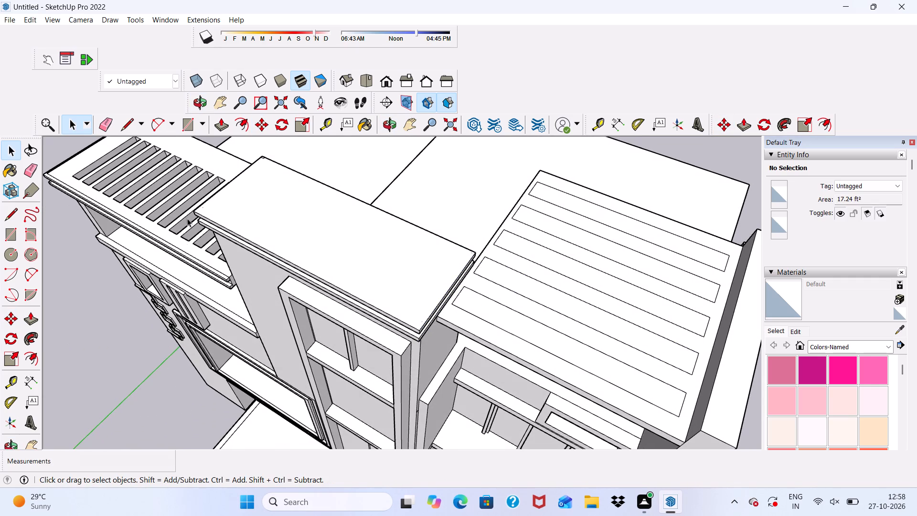
# Push/Pull the two frontmost strips down 5 11/16" through the roof slab to cut open slots.
pyautogui.click(215, 119)
pyautogui.scroll(-3, 242, 154)
pyautogui.moveTo(362, 246); pyautogui.dragTo(453, 176, button='middle')
pyautogui.scroll(16, 457, 194)
pyautogui.click(456, 199)
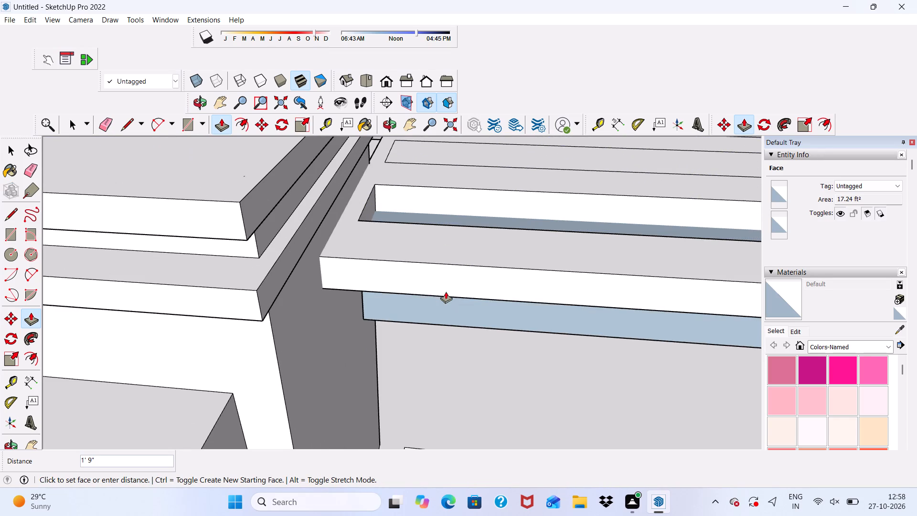
pyautogui.scroll(1, 435, 276)
pyautogui.scroll(-1, 435, 276)
pyautogui.moveTo(433, 279); pyautogui.dragTo(458, 211, button='middle')
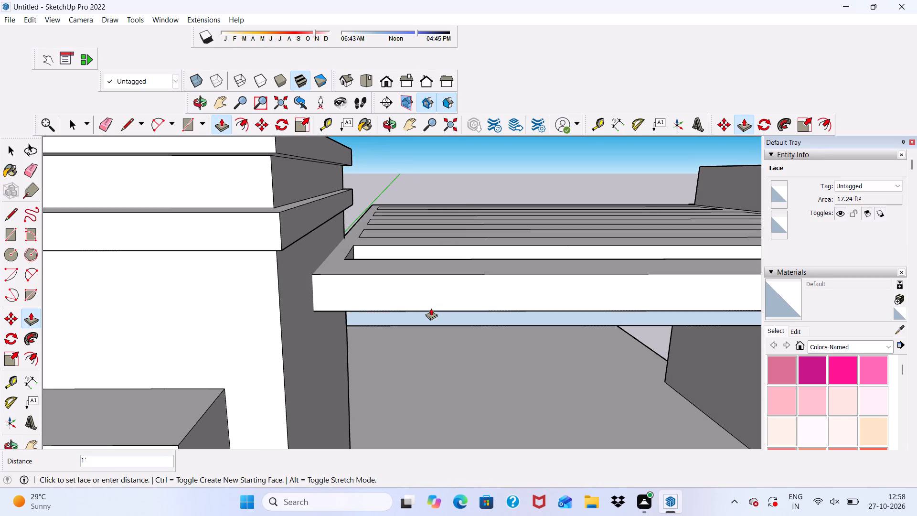
pyautogui.click(414, 311)
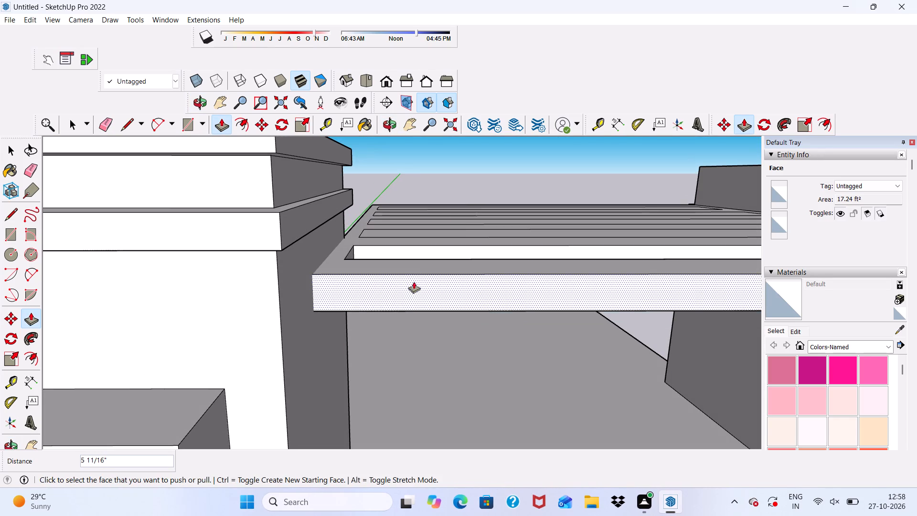
pyautogui.moveTo(414, 279); pyautogui.dragTo(414, 327, button='middle')
pyautogui.scroll(4, 412, 158)
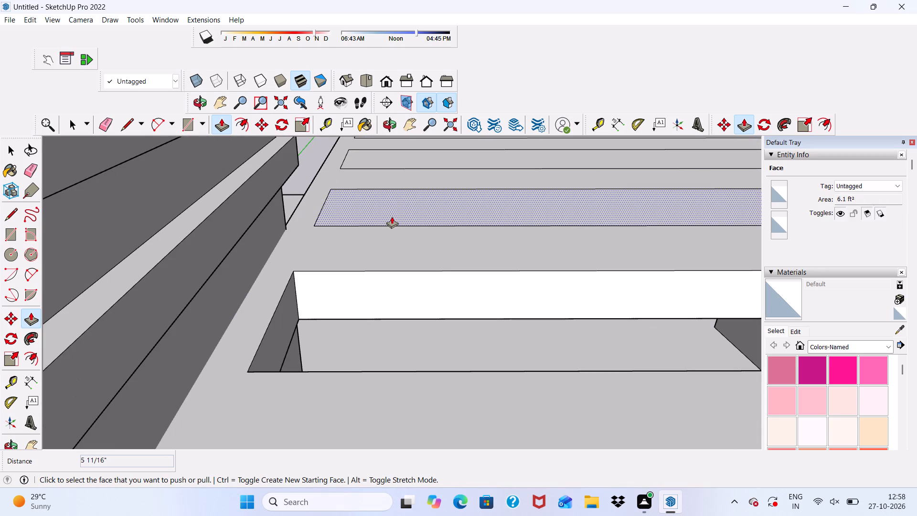
pyautogui.click(392, 216)
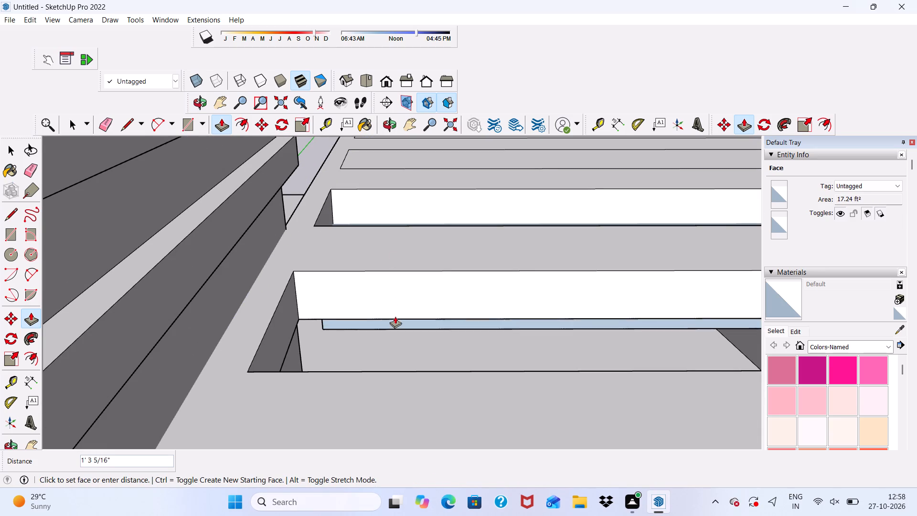
pyautogui.click(406, 319)
# Push/Pull the three remaining strips down 5 11/16" through the roof slab to cut open slots.
pyautogui.scroll(3, 379, 149)
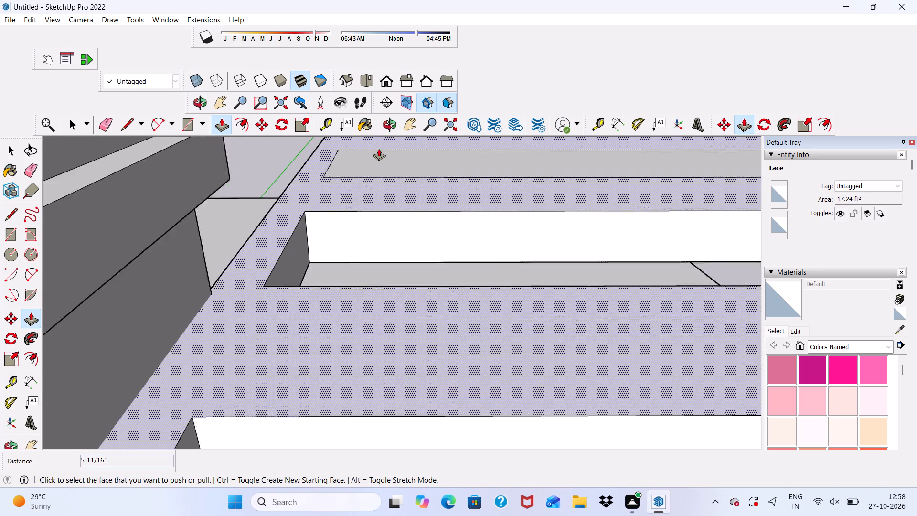
pyautogui.scroll(1, 379, 149)
pyautogui.click(375, 160)
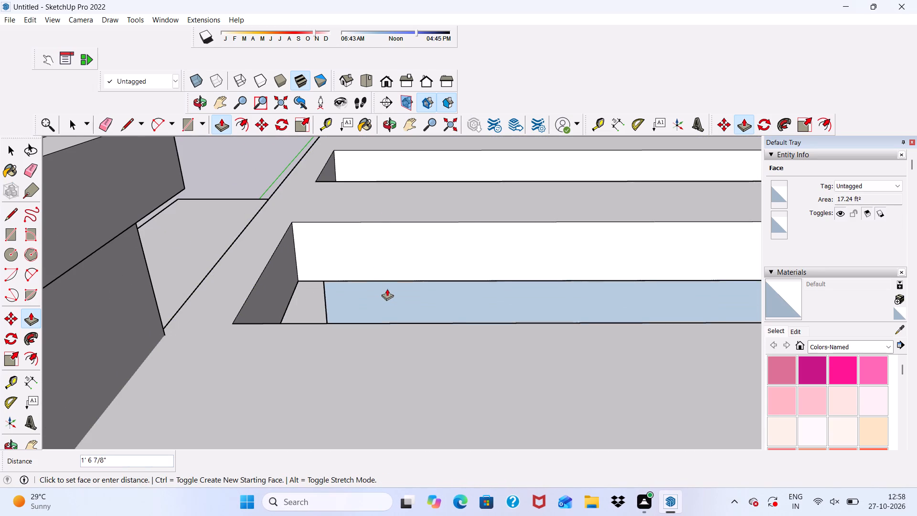
pyautogui.click(394, 282)
pyautogui.scroll(-11, 374, 288)
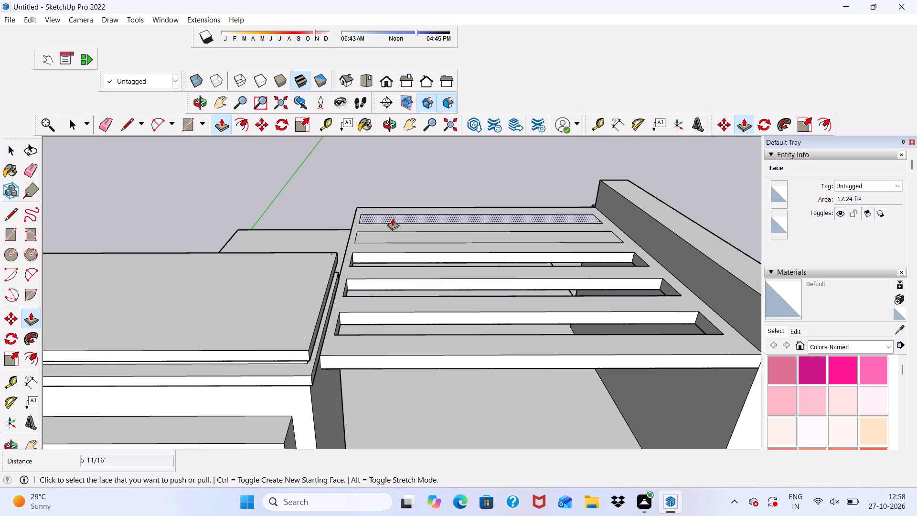
pyautogui.scroll(5, 393, 223)
pyautogui.scroll(-1, 393, 223)
pyautogui.scroll(3, 388, 241)
pyautogui.click(388, 241)
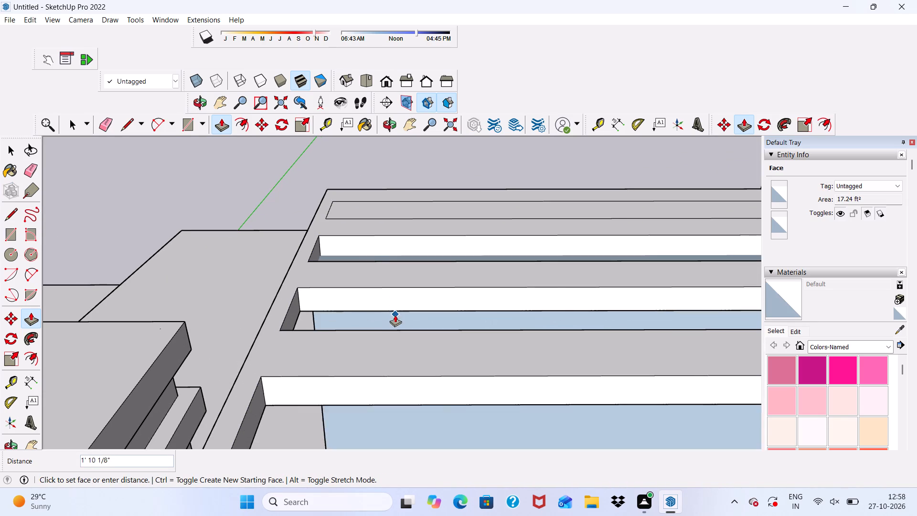
pyautogui.click(398, 311)
pyautogui.scroll(4, 381, 192)
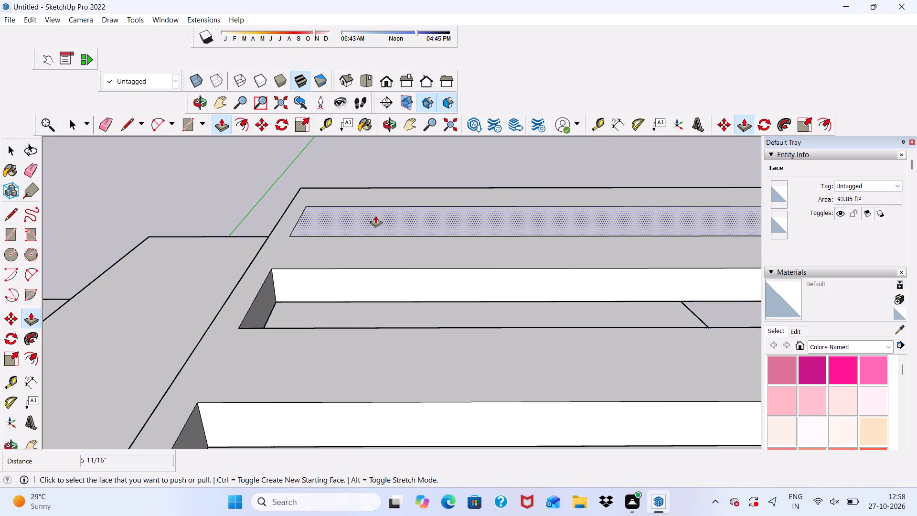
pyautogui.click(375, 215)
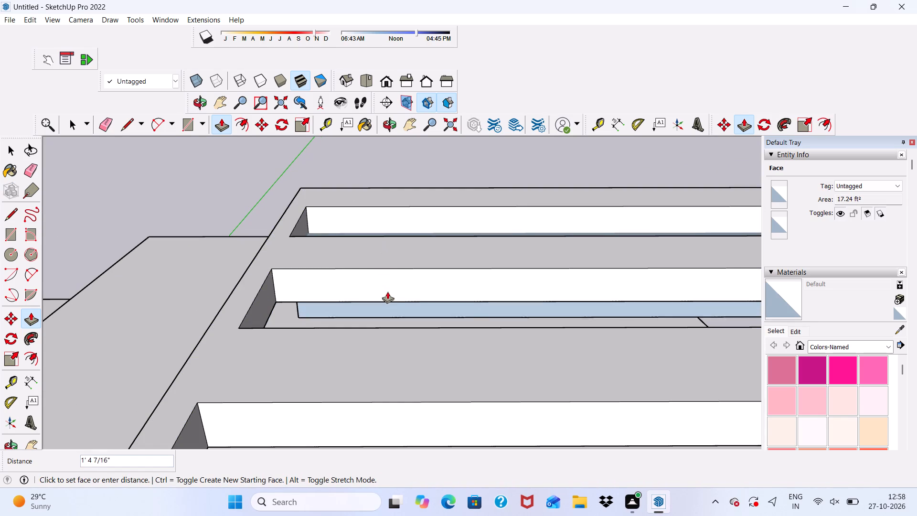
pyautogui.click(390, 303)
pyautogui.scroll(-11, 363, 255)
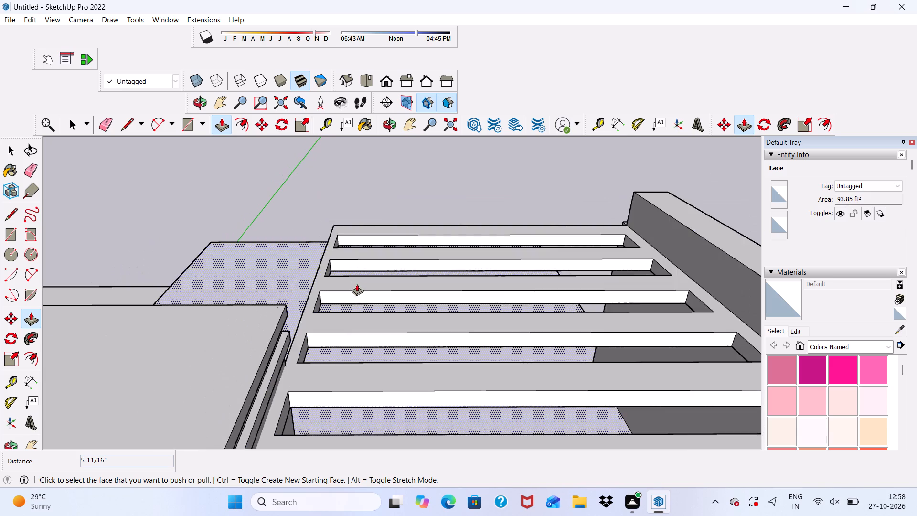
pyautogui.scroll(-3, 362, 332)
pyautogui.moveTo(361, 349); pyautogui.dragTo(372, 204, button='middle')
pyautogui.press('space')
# Erase the horizontal seam lines across the inner and front faces of the tall side wall beside the slotted roof slab.
pyautogui.scroll(-2, 399, 208)
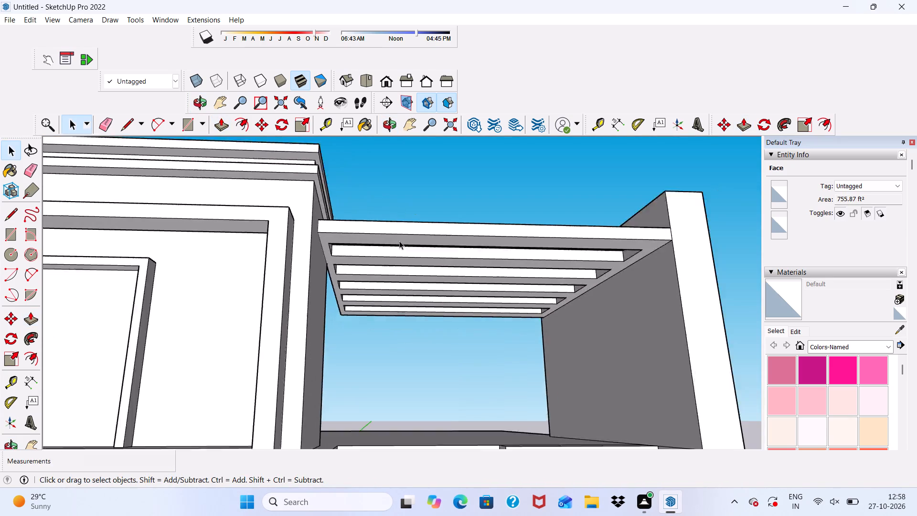
pyautogui.scroll(-3, 399, 241)
pyautogui.moveTo(421, 312); pyautogui.dragTo(420, 358, button='middle')
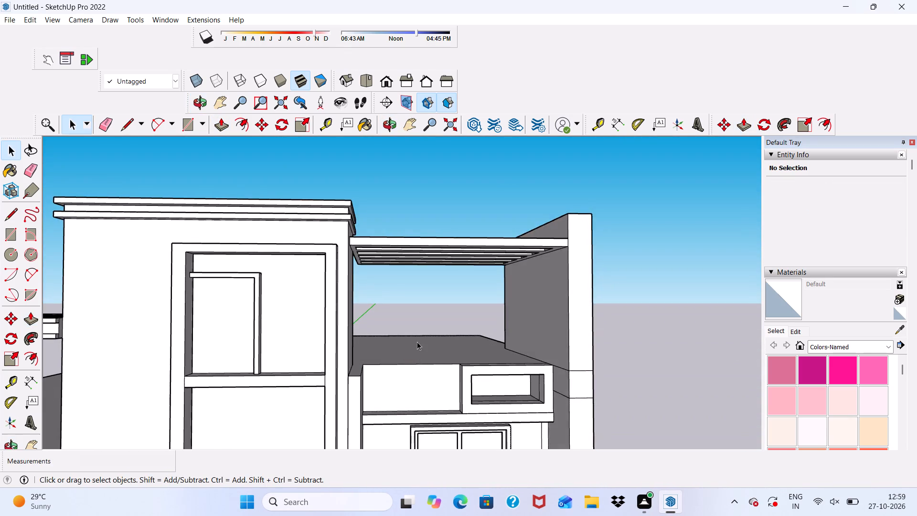
pyautogui.scroll(5, 400, 300)
pyautogui.scroll(-5, 400, 299)
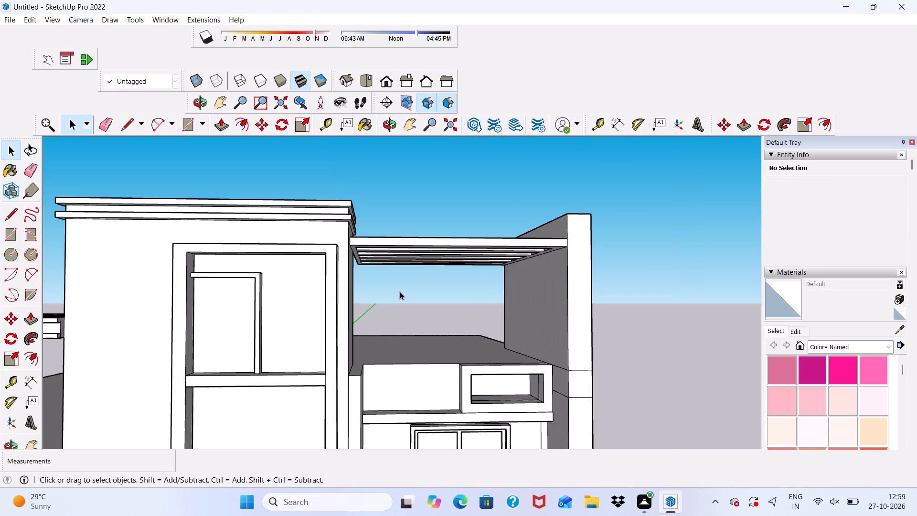
pyautogui.scroll(-4, 400, 291)
pyautogui.moveTo(400, 290); pyautogui.dragTo(506, 311, button='middle')
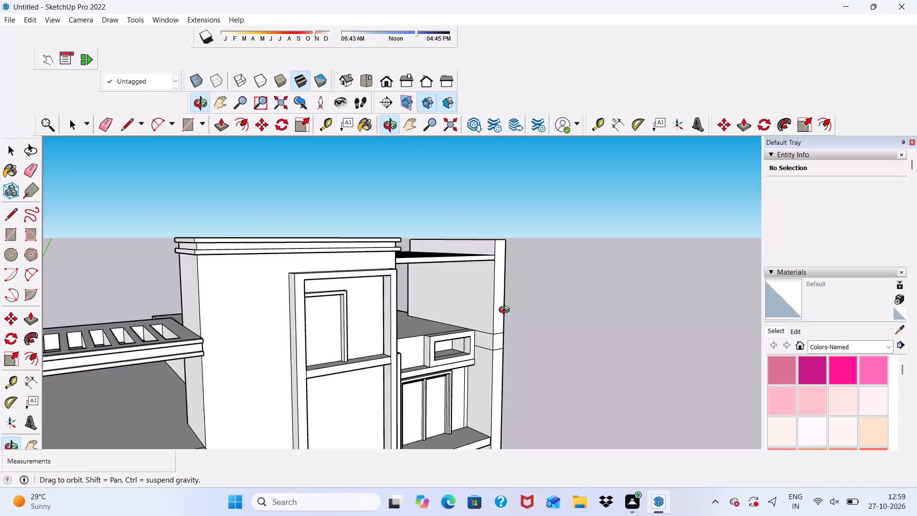
pyautogui.moveTo(506, 311); pyautogui.dragTo(489, 286, button='middle')
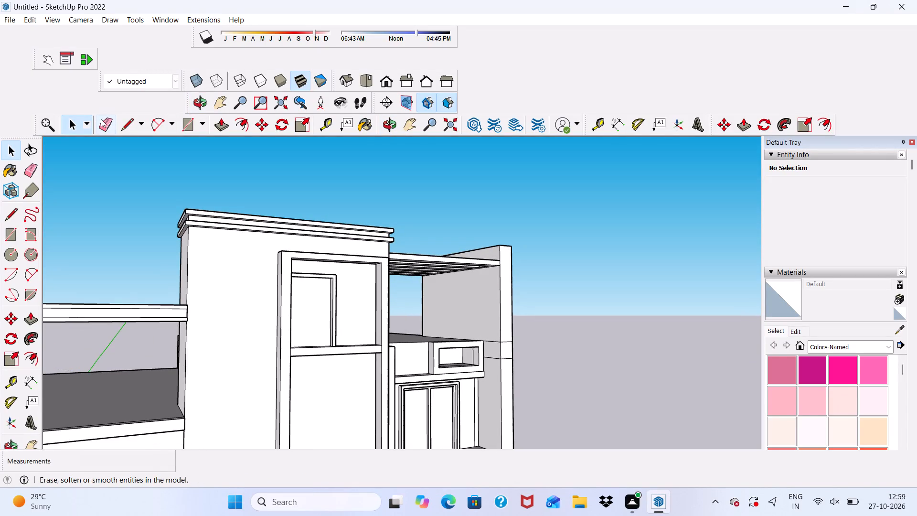
pyautogui.click(101, 119)
pyautogui.scroll(10, 475, 327)
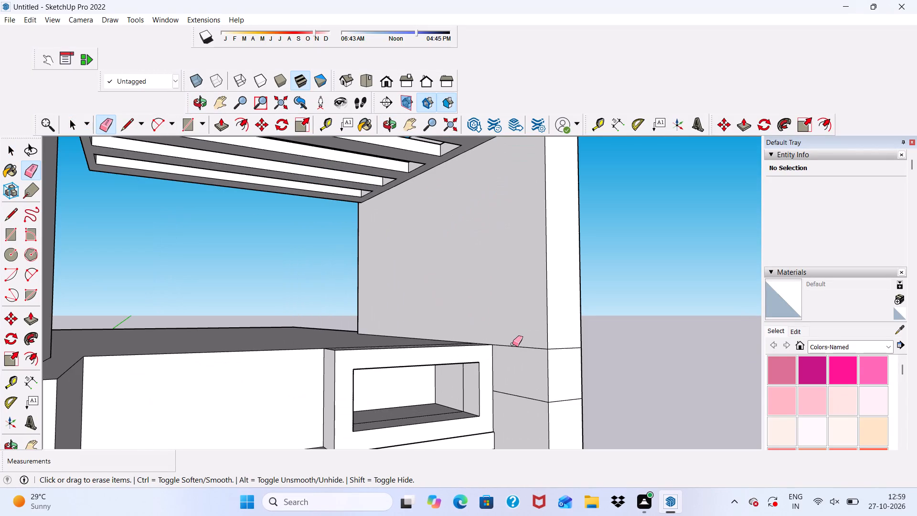
pyautogui.moveTo(512, 344); pyautogui.dragTo(517, 404)
pyautogui.moveTo(565, 396); pyautogui.dragTo(566, 413)
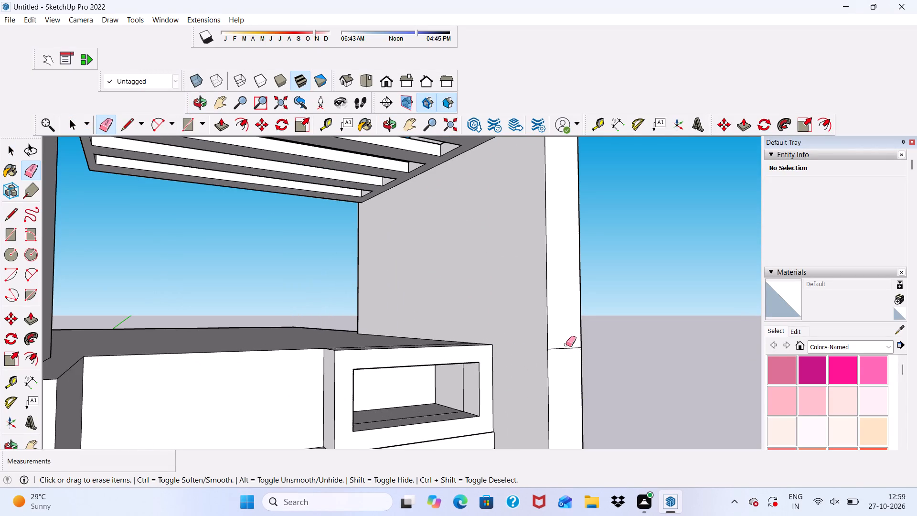
pyautogui.moveTo(566, 344); pyautogui.dragTo(563, 365)
# Erase the leftover horizontal and vertical seam lines on the side wall's outer face.
pyautogui.scroll(-5, 560, 355)
pyautogui.moveTo(560, 355); pyautogui.dragTo(265, 356, button='middle')
pyautogui.scroll(4, 486, 356)
pyautogui.moveTo(487, 356); pyautogui.dragTo(488, 358)
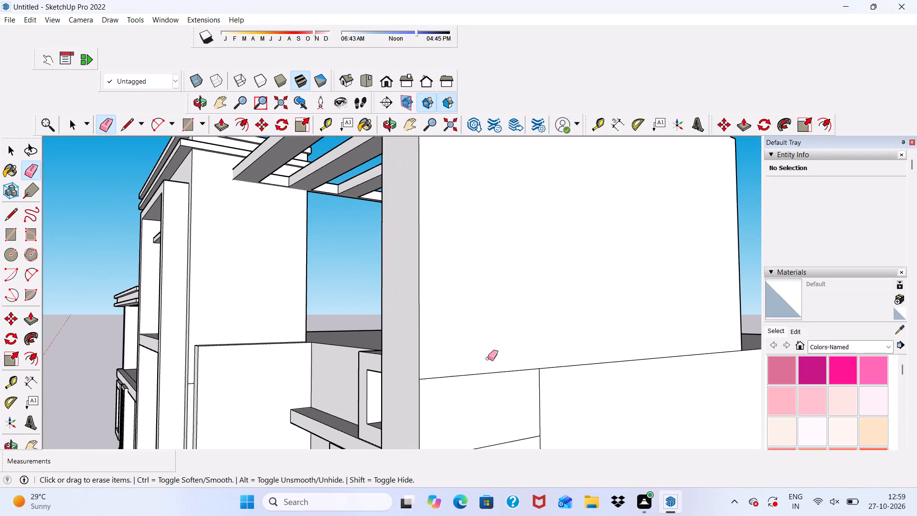
pyautogui.moveTo(488, 358); pyautogui.dragTo(482, 421)
pyautogui.moveTo(510, 364); pyautogui.dragTo(524, 397)
pyautogui.moveTo(534, 371); pyautogui.dragTo(546, 394)
pyautogui.moveTo(546, 354); pyautogui.dragTo(547, 374)
pyautogui.moveTo(504, 367); pyautogui.dragTo(503, 373)
pyautogui.scroll(-7, 498, 318)
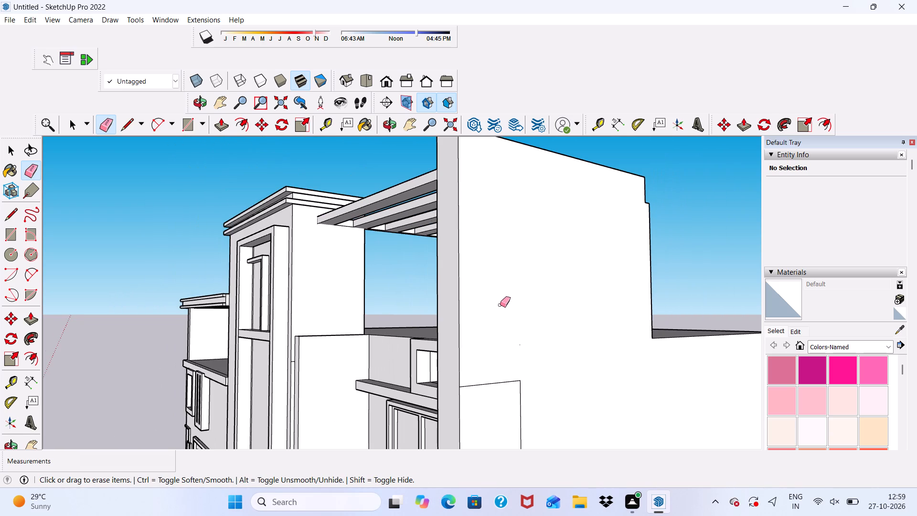
pyautogui.moveTo(508, 365); pyautogui.dragTo(521, 391)
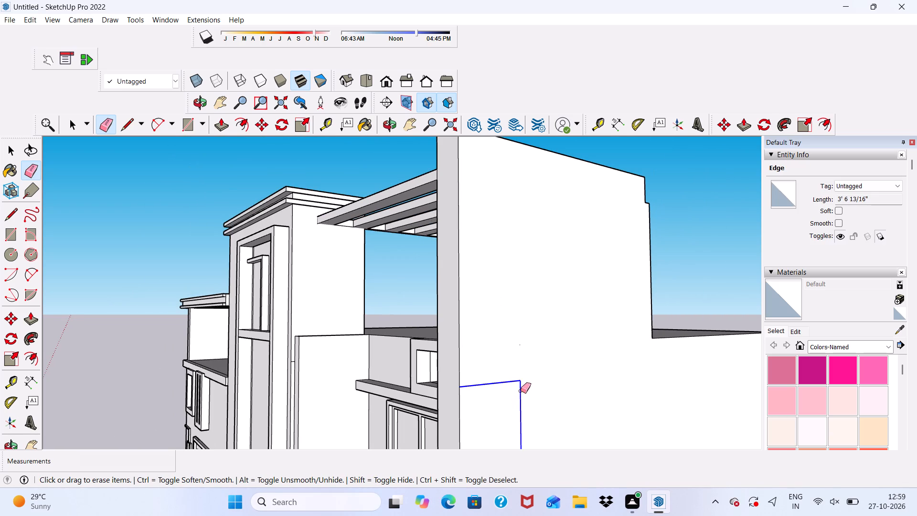
pyautogui.moveTo(521, 391); pyautogui.dragTo(521, 388)
# Push/Pull the raised side wall's rear end face outward 5 1/16" so it sits flush with the wall below.
pyautogui.scroll(-6, 521, 324)
pyautogui.scroll(-9, 534, 279)
pyautogui.moveTo(534, 308); pyautogui.dragTo(536, 321, button='middle')
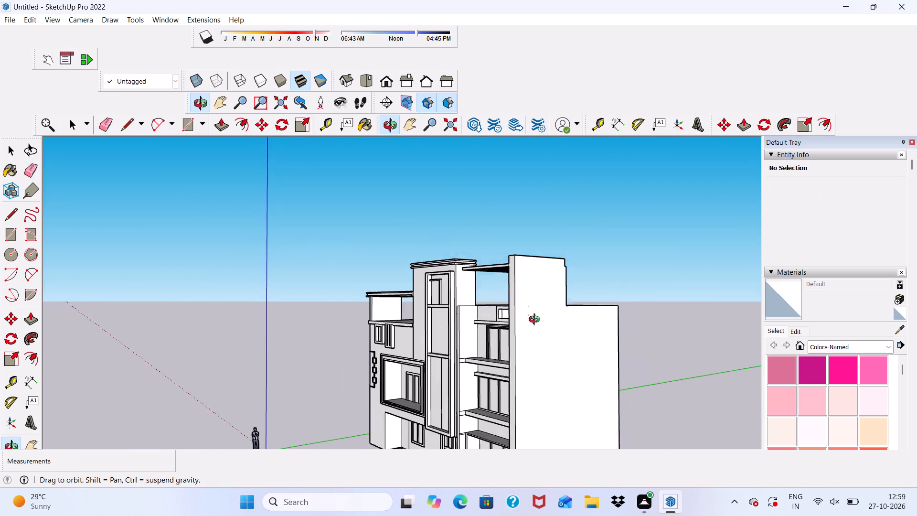
pyautogui.moveTo(536, 321); pyautogui.dragTo(315, 394, button='middle')
pyautogui.scroll(10, 418, 336)
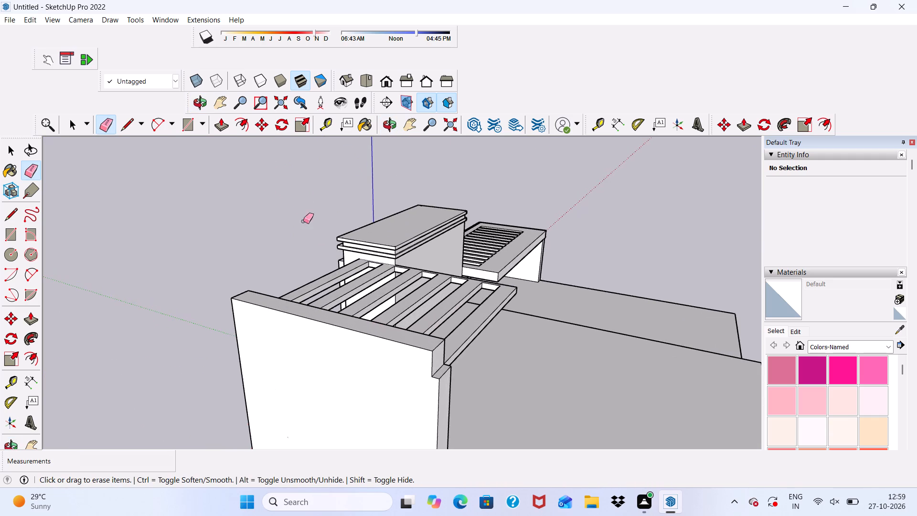
pyautogui.scroll(5, 101, 167)
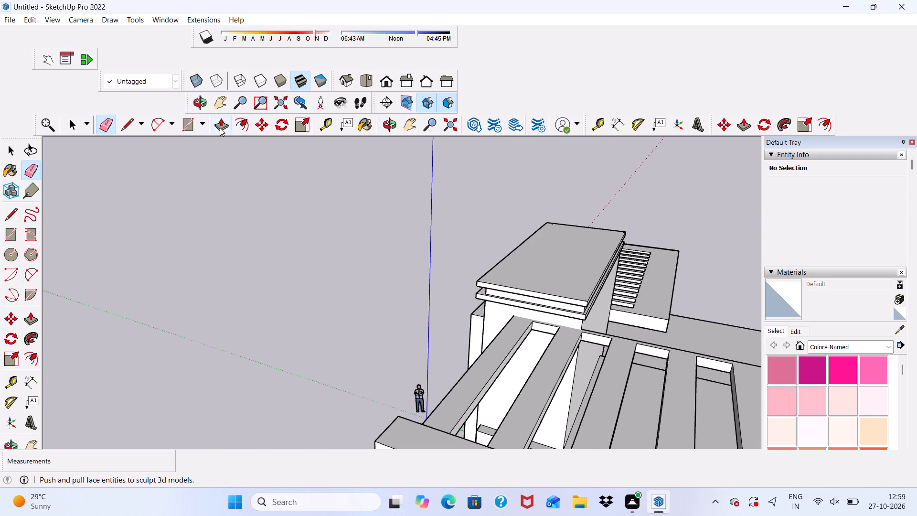
pyautogui.click(220, 128)
pyautogui.scroll(-5, 195, 147)
pyautogui.scroll(10, 461, 327)
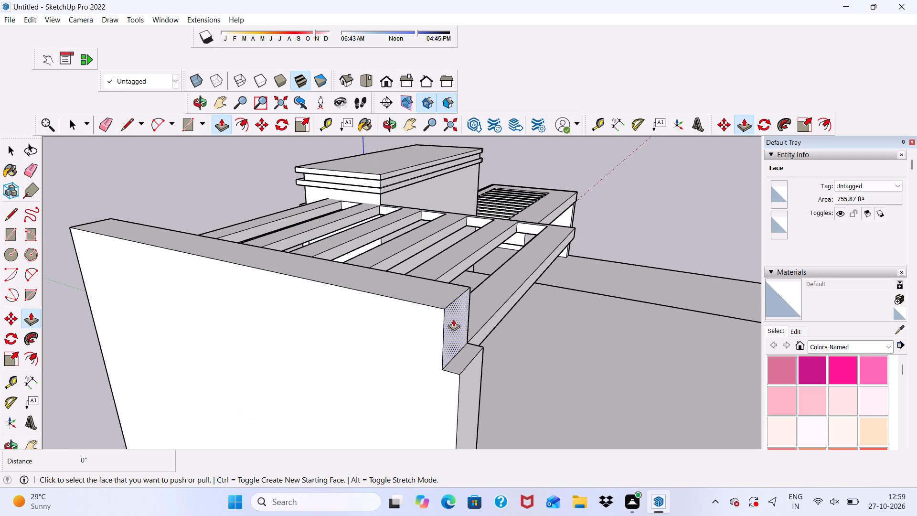
pyautogui.click(453, 319)
pyautogui.click(464, 386)
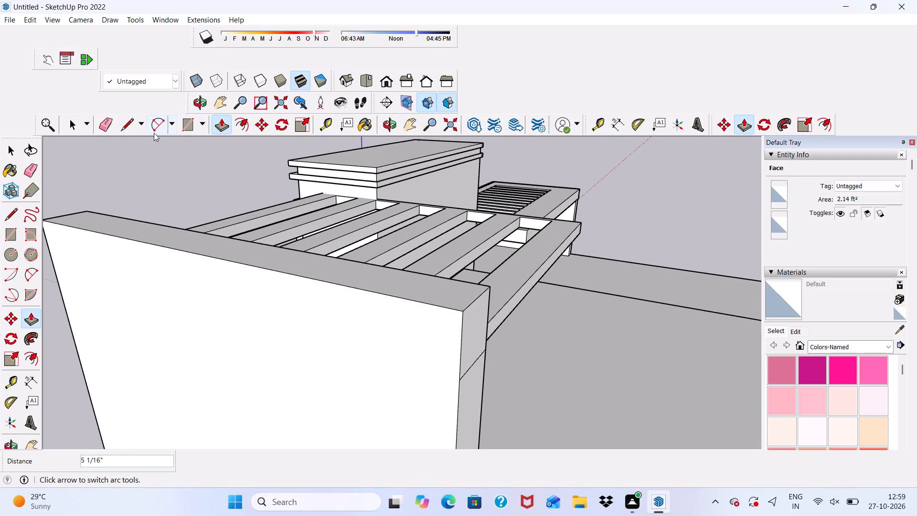
# Erase the seam line between the upper and lower parts of the side wall's rear end face.
pyautogui.click(102, 122)
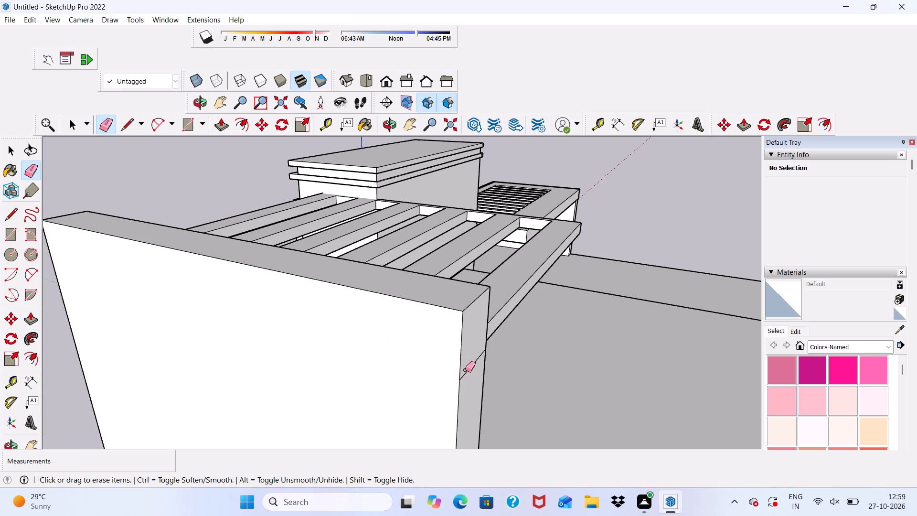
pyautogui.moveTo(465, 370); pyautogui.dragTo(471, 383)
pyautogui.scroll(-11, 435, 317)
pyautogui.moveTo(210, 393); pyautogui.dragTo(364, 393, button='middle')
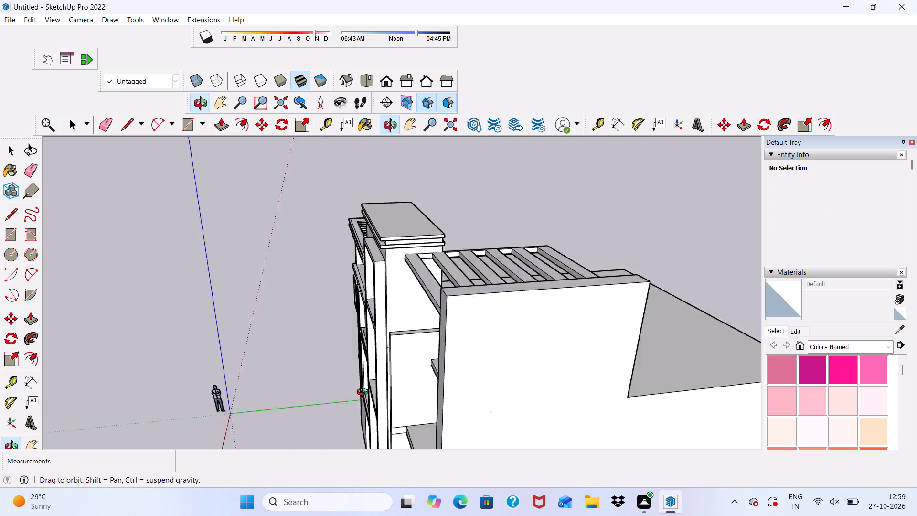
pyautogui.moveTo(364, 393); pyautogui.dragTo(608, 226, button='middle')
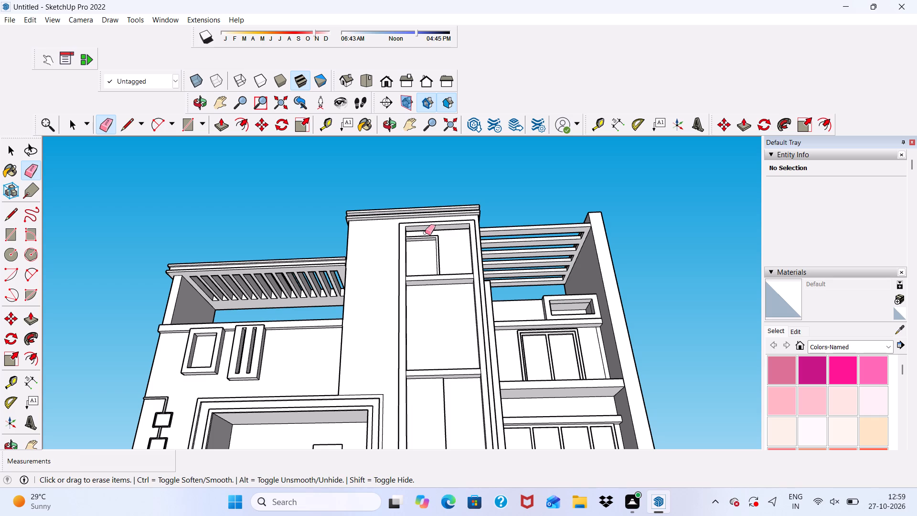
pyautogui.press('space')
# Examine the whole front facade from the ground floor up to the roof slabs for leftover edges and unfinished details.
pyautogui.scroll(-10, 425, 228)
pyautogui.moveTo(429, 289); pyautogui.dragTo(430, 343, button='middle')
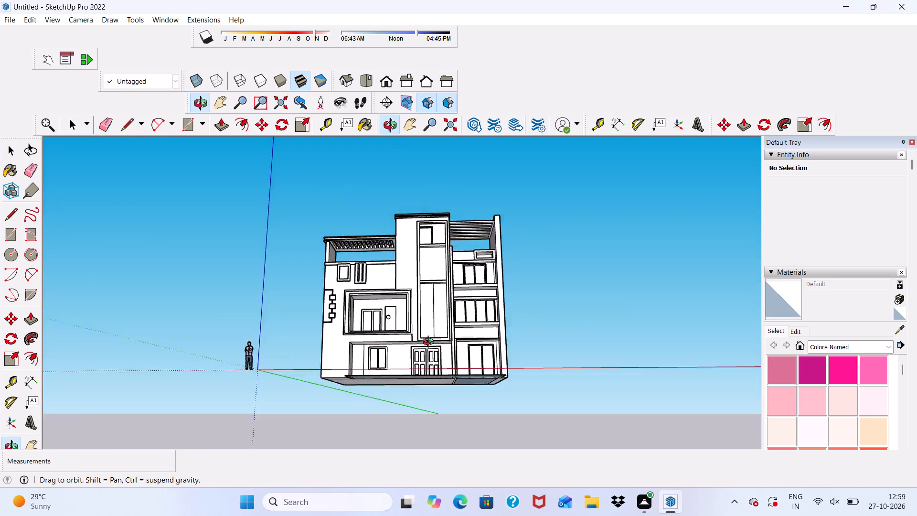
pyautogui.moveTo(430, 343); pyautogui.dragTo(405, 428, button='middle')
pyautogui.scroll(11, 466, 370)
pyautogui.scroll(-1, 446, 340)
pyautogui.moveTo(439, 355); pyautogui.dragTo(455, 312, button='middle')
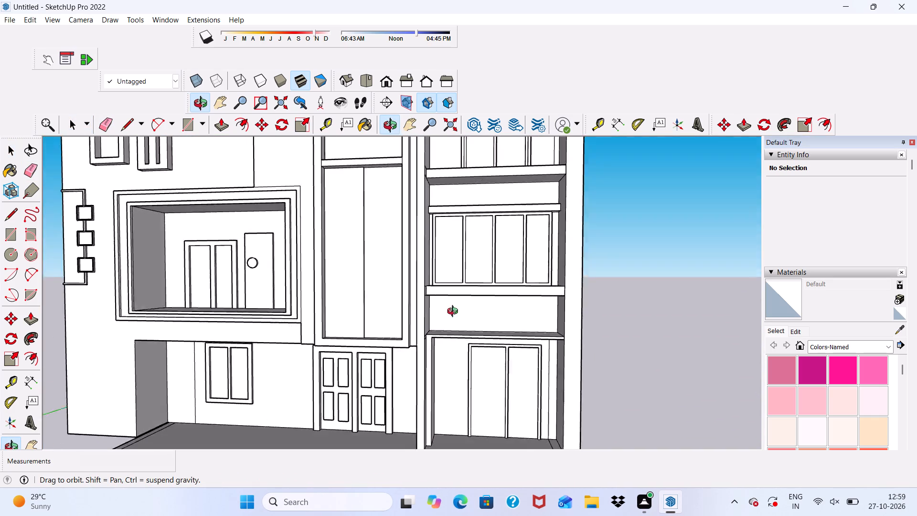
pyautogui.moveTo(455, 312); pyautogui.dragTo(480, 309, button='middle')
pyautogui.scroll(-4, 484, 308)
pyautogui.moveTo(507, 364); pyautogui.dragTo(522, 411, button='middle')
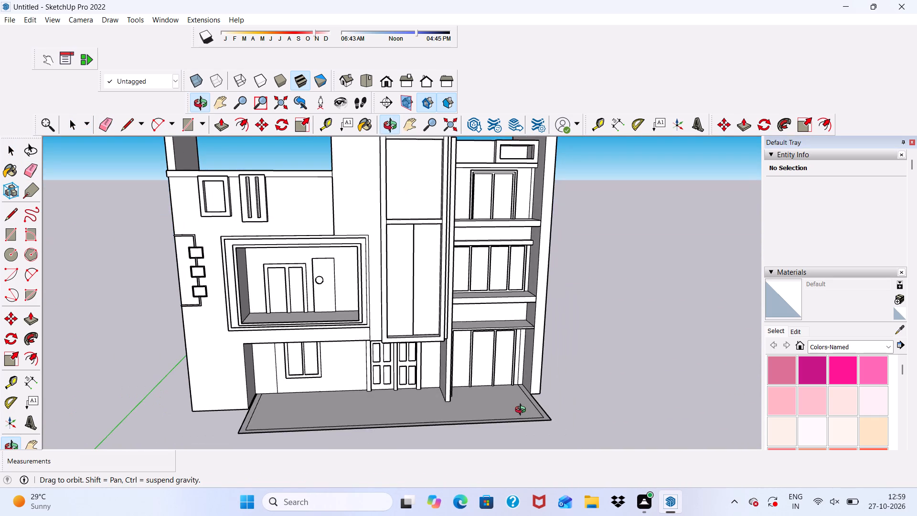
pyautogui.moveTo(522, 411); pyautogui.dragTo(495, 320, button='middle')
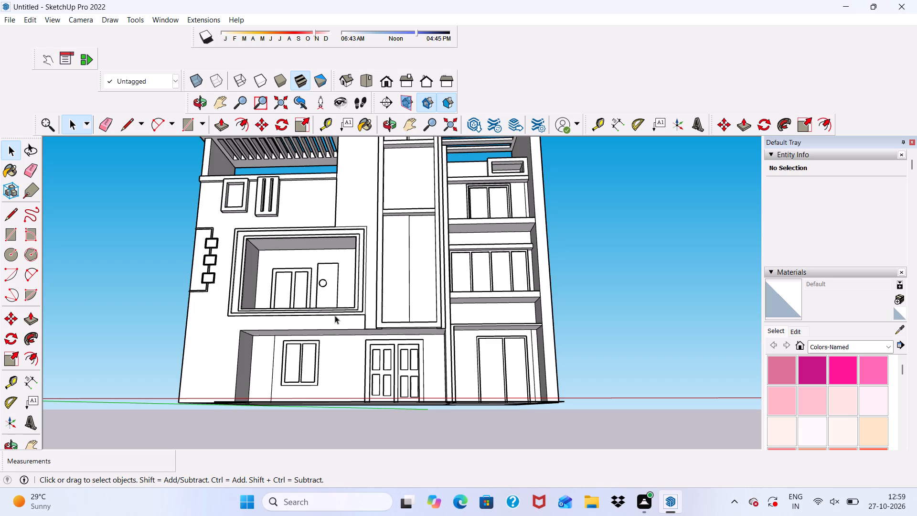
pyautogui.scroll(-4, 275, 270)
pyautogui.scroll(10, 295, 215)
pyautogui.moveTo(283, 171); pyautogui.dragTo(301, 237, button='middle')
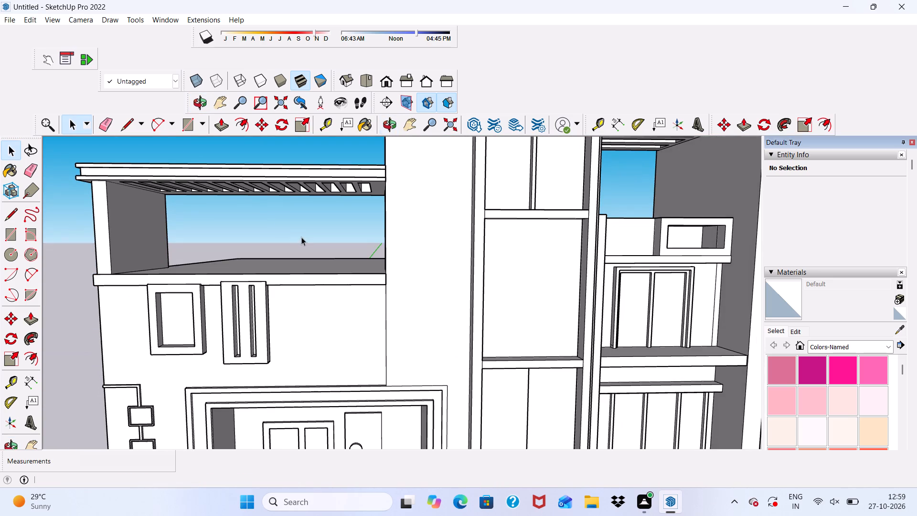
pyautogui.scroll(4, 155, 118)
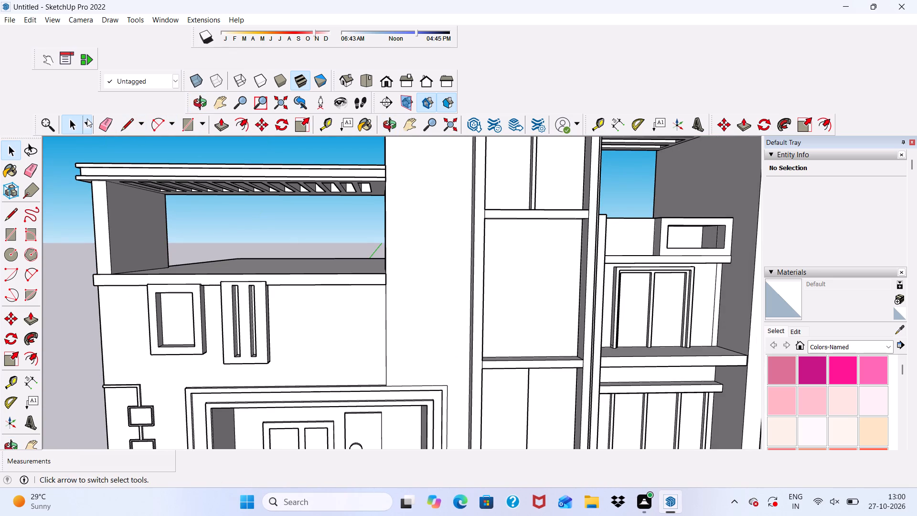
# Erase the stray vertical line on the ground-floor front wall beside the two-pane window.
pyautogui.click(105, 121)
pyautogui.scroll(-4, 205, 241)
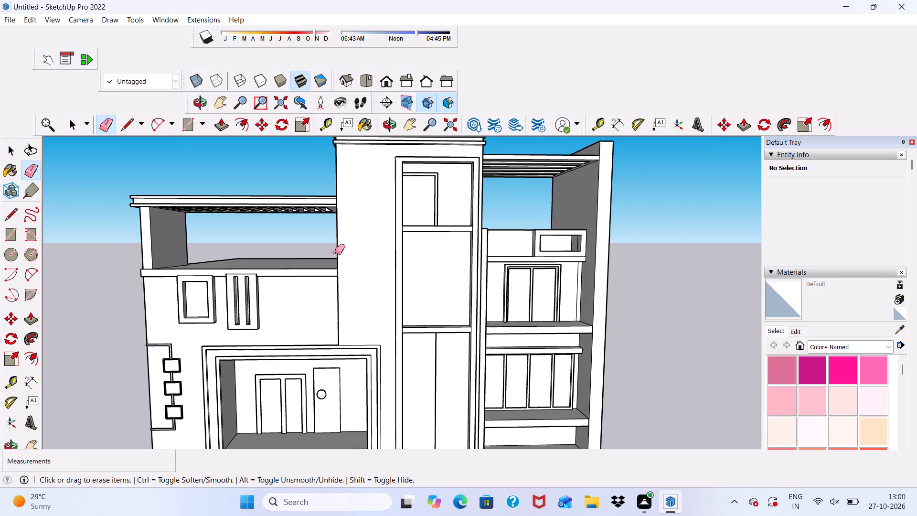
pyautogui.scroll(2, 373, 225)
pyautogui.scroll(-5, 380, 180)
pyautogui.scroll(1, 277, 341)
pyautogui.scroll(-4, 267, 206)
pyautogui.scroll(6, 277, 407)
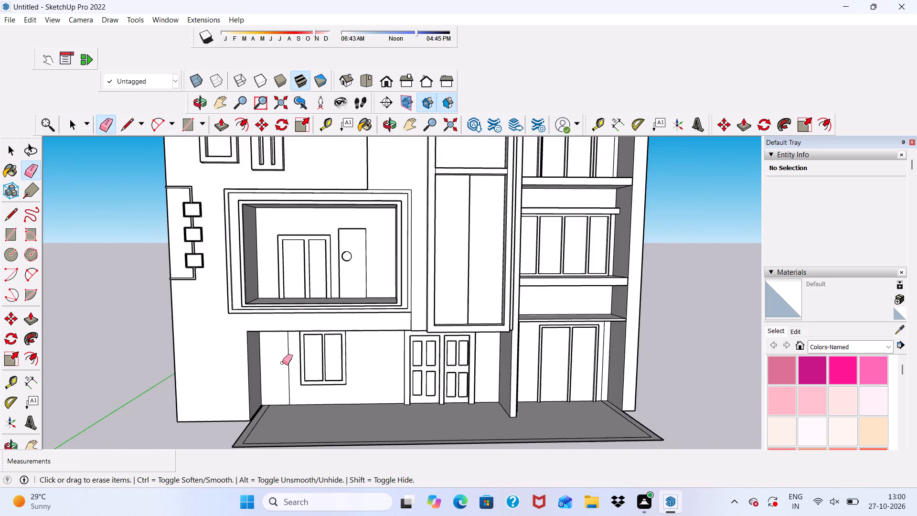
pyautogui.scroll(3, 282, 363)
pyautogui.click(290, 344)
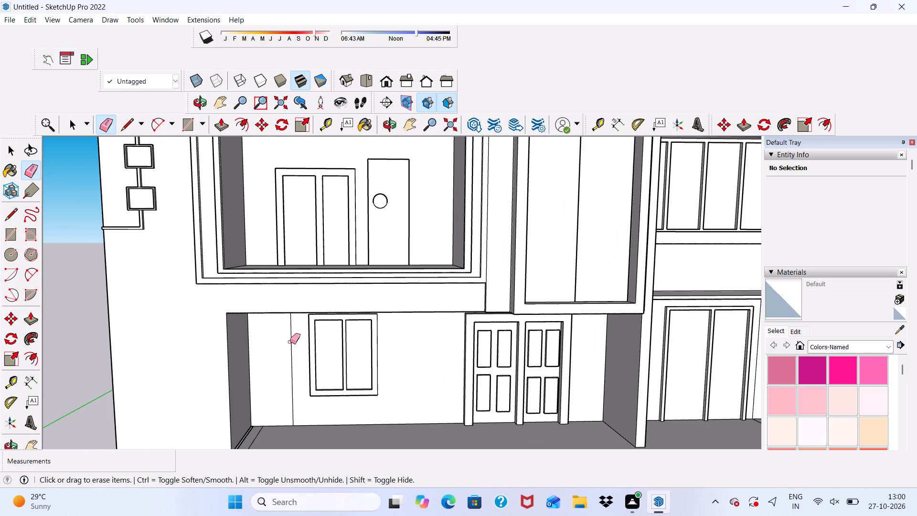
pyautogui.moveTo(290, 334); pyautogui.dragTo(297, 340)
pyautogui.scroll(-4, 297, 340)
pyautogui.moveTo(297, 342); pyautogui.dragTo(372, 264, button='middle')
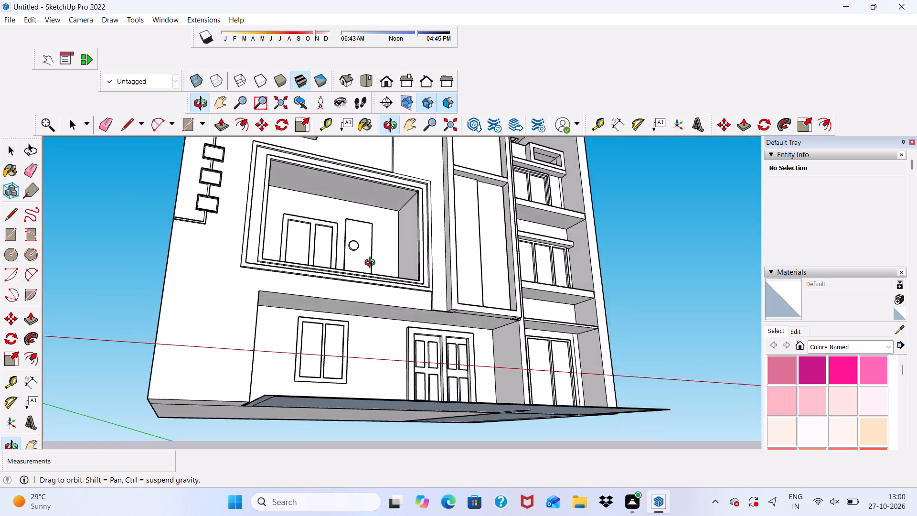
# Erase the stray lines on the soffit beneath the tower's projecting front frame, at the end beside the balcony frame.
pyautogui.moveTo(372, 264); pyautogui.dragTo(358, 158, button='middle')
pyautogui.scroll(5, 420, 269)
pyautogui.scroll(9, 475, 315)
pyautogui.moveTo(474, 305); pyautogui.dragTo(474, 314)
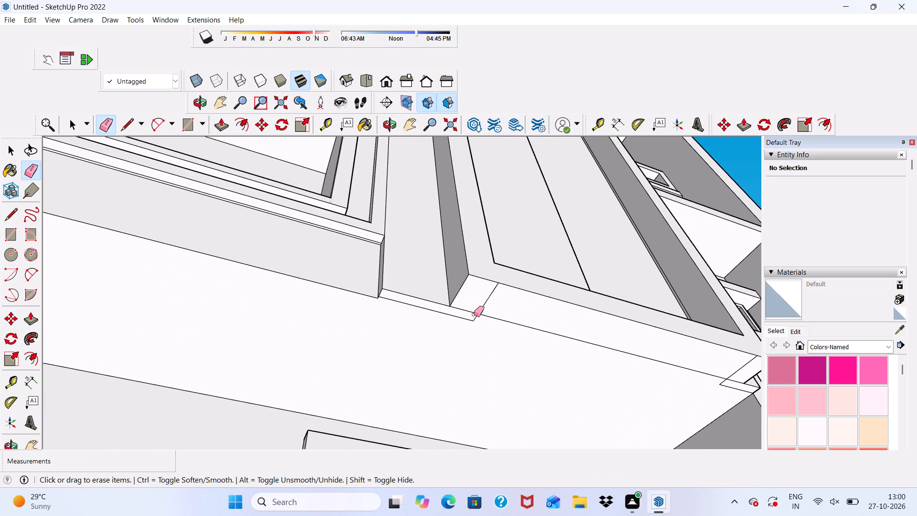
pyautogui.moveTo(474, 314); pyautogui.dragTo(475, 326)
pyautogui.moveTo(478, 303); pyautogui.dragTo(490, 328)
pyautogui.scroll(-5, 478, 306)
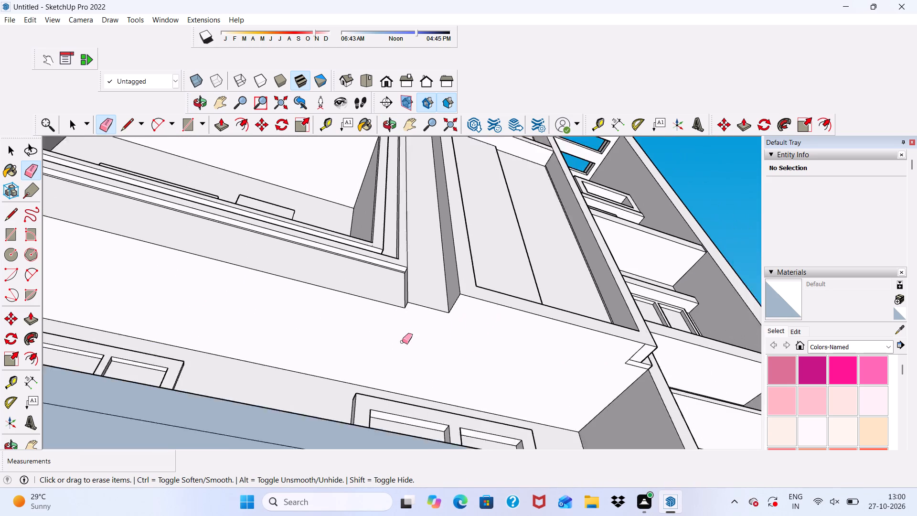
# Erase the remaining stray lines on the same soffit, at the end near the stacked balcony slabs.
pyautogui.scroll(1, 468, 362)
pyautogui.scroll(15, 683, 367)
pyautogui.moveTo(596, 288); pyautogui.dragTo(595, 316)
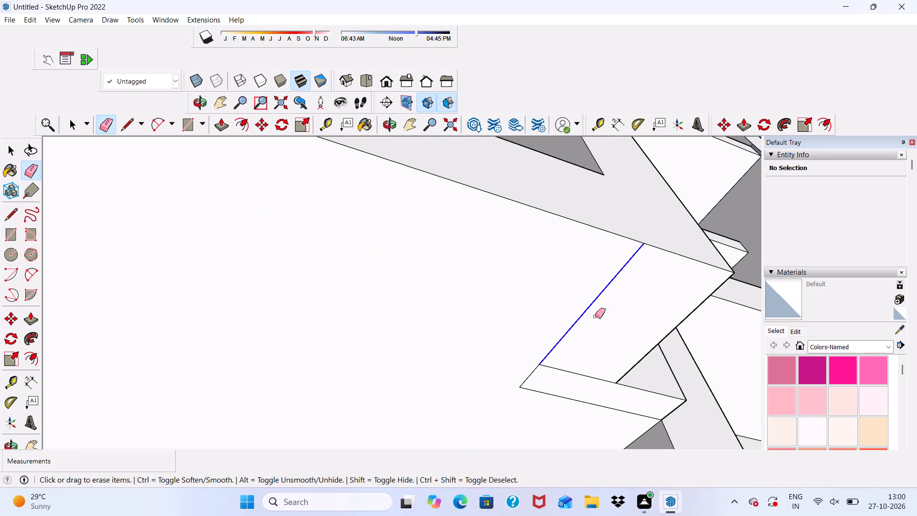
pyautogui.moveTo(595, 316); pyautogui.dragTo(595, 422)
pyautogui.scroll(-2, 600, 391)
pyautogui.scroll(6, 570, 366)
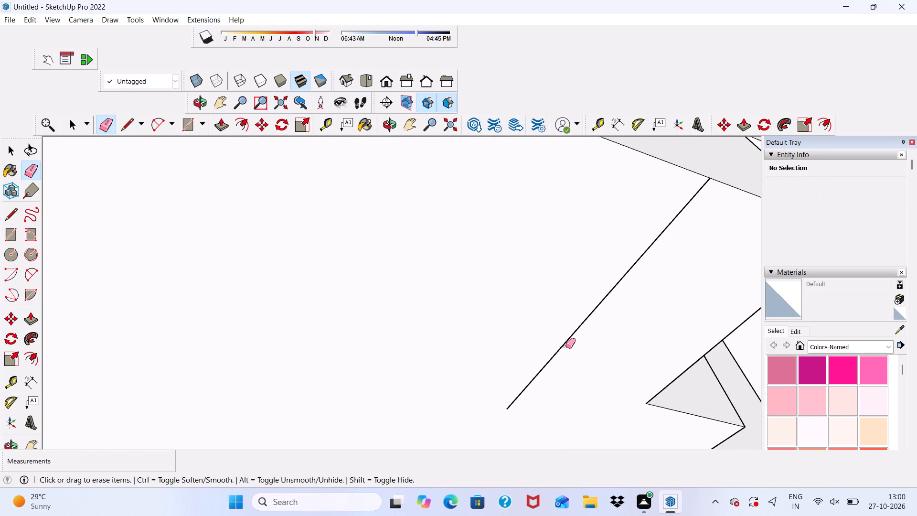
pyautogui.moveTo(565, 340); pyautogui.dragTo(565, 348)
pyautogui.scroll(-3, 565, 347)
# Erase the seam lines on the tower-side wall where it meets the ledge above the ground-floor glazed opening.
pyautogui.moveTo(565, 347); pyautogui.dragTo(324, 471, button='middle')
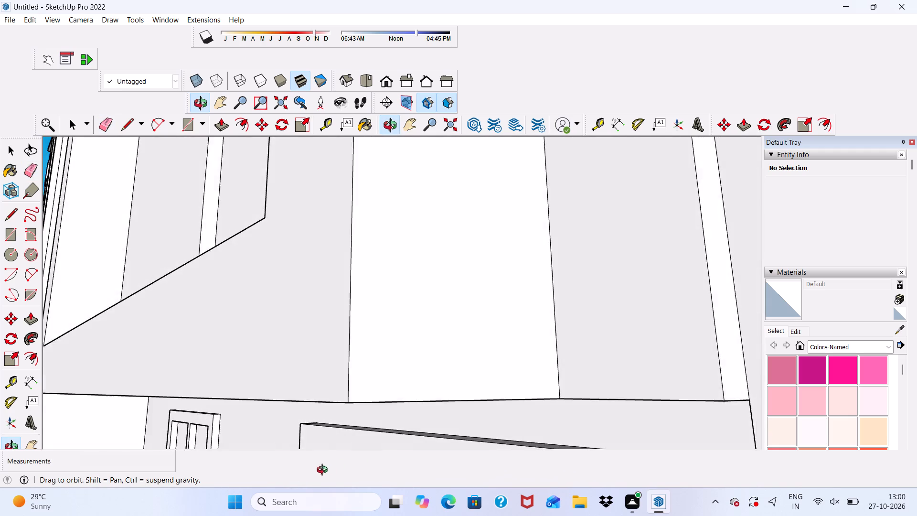
pyautogui.moveTo(324, 471); pyautogui.dragTo(322, 471, button='middle')
pyautogui.scroll(-14, 400, 323)
pyautogui.scroll(-2, 347, 285)
pyautogui.moveTo(347, 285); pyautogui.dragTo(431, 347, button='middle')
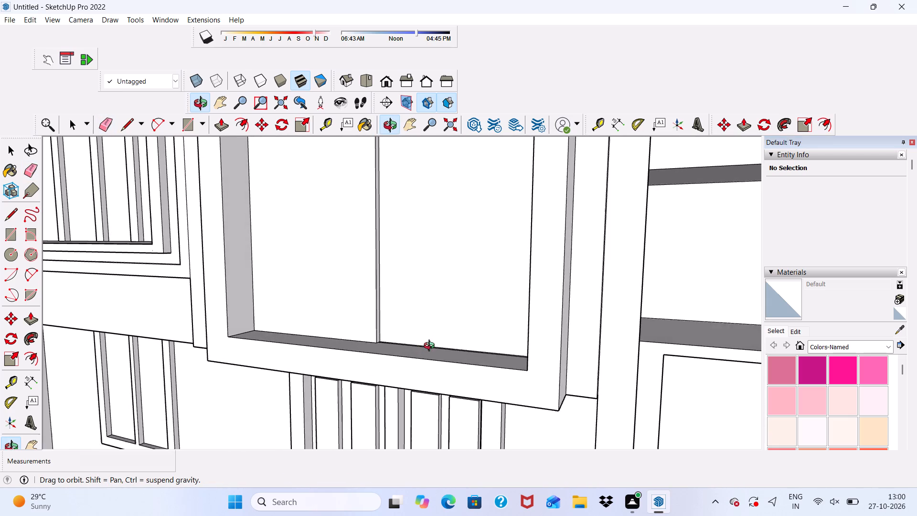
pyautogui.moveTo(431, 347); pyautogui.dragTo(431, 347, button='middle')
pyautogui.scroll(1, 515, 333)
pyautogui.scroll(-6, 496, 301)
pyautogui.scroll(1, 424, 384)
pyautogui.moveTo(424, 384); pyautogui.dragTo(492, 391, button='middle')
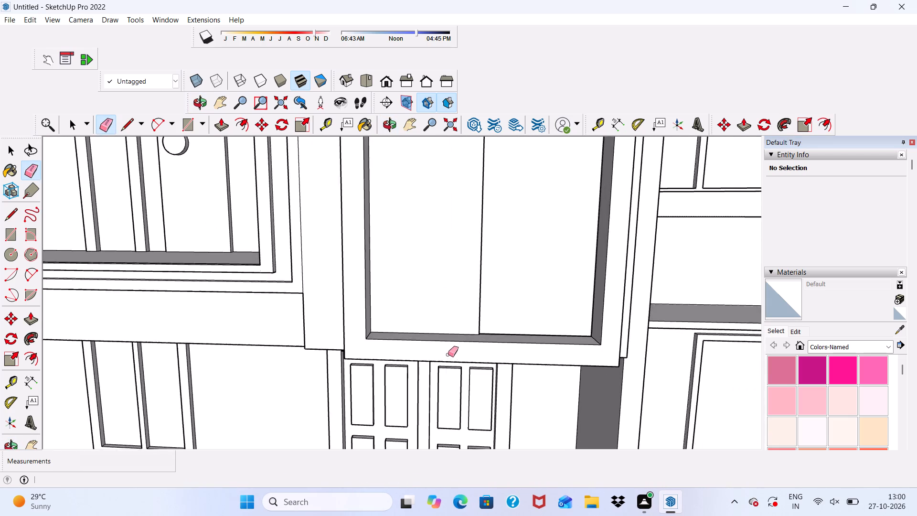
pyautogui.scroll(-5, 422, 354)
pyautogui.scroll(6, 564, 330)
pyautogui.moveTo(564, 330); pyautogui.dragTo(447, 316, button='middle')
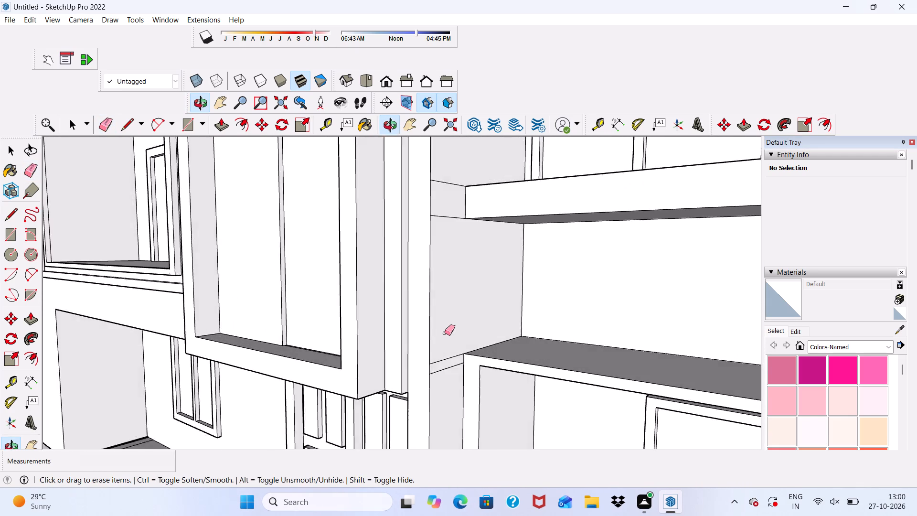
pyautogui.scroll(4, 444, 342)
pyautogui.moveTo(444, 342); pyautogui.dragTo(436, 402)
pyautogui.scroll(-16, 440, 335)
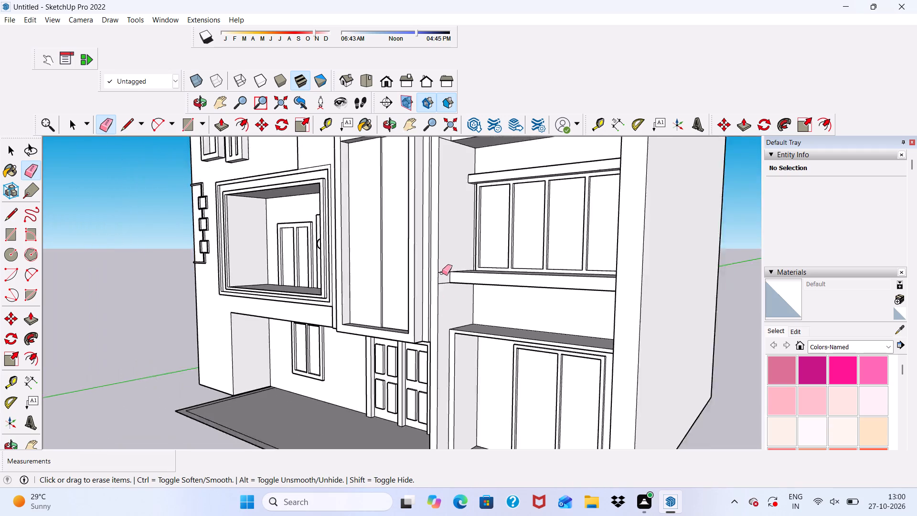
# Erase the seam lines on the tower-side wall at the ends of the first- and second-floor balcony slabs.
pyautogui.scroll(11, 441, 259)
pyautogui.moveTo(437, 292); pyautogui.dragTo(446, 353)
pyautogui.scroll(-6, 446, 272)
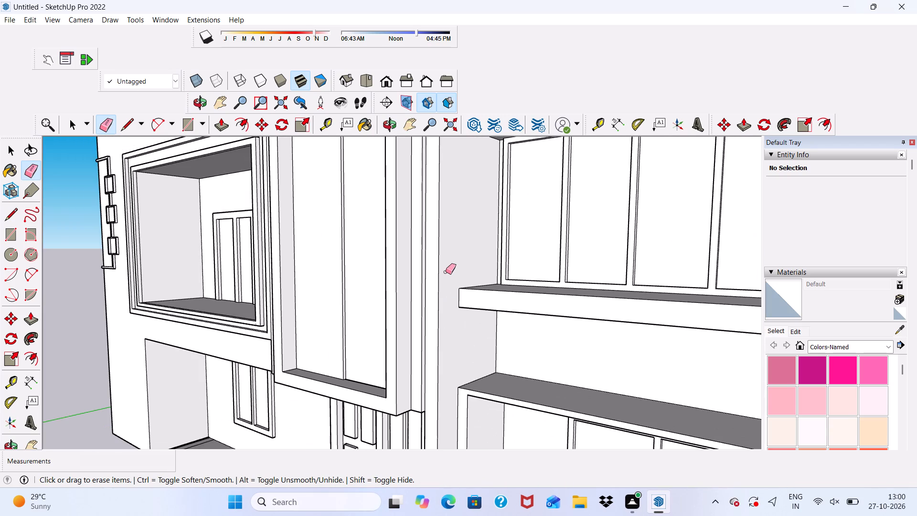
pyautogui.scroll(-6, 446, 272)
pyautogui.scroll(2, 448, 153)
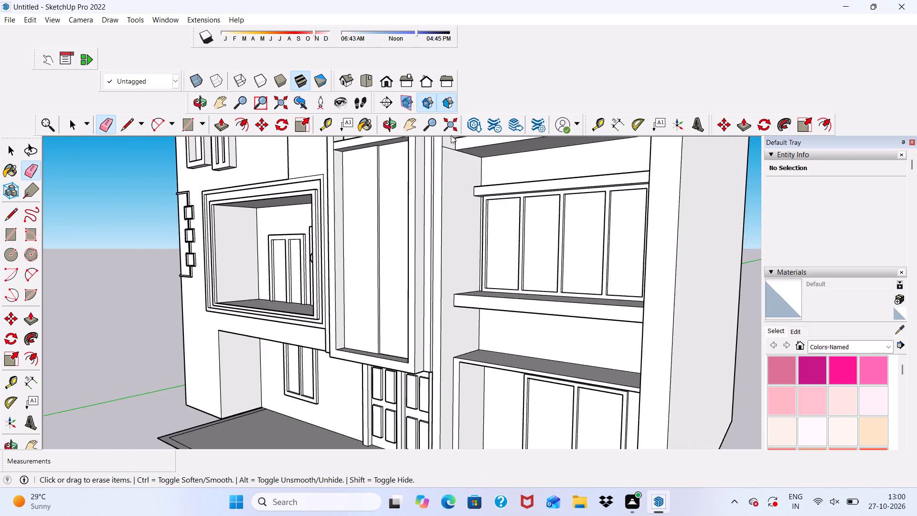
pyautogui.scroll(3, 451, 135)
pyautogui.scroll(-12, 451, 135)
pyautogui.scroll(15, 455, 172)
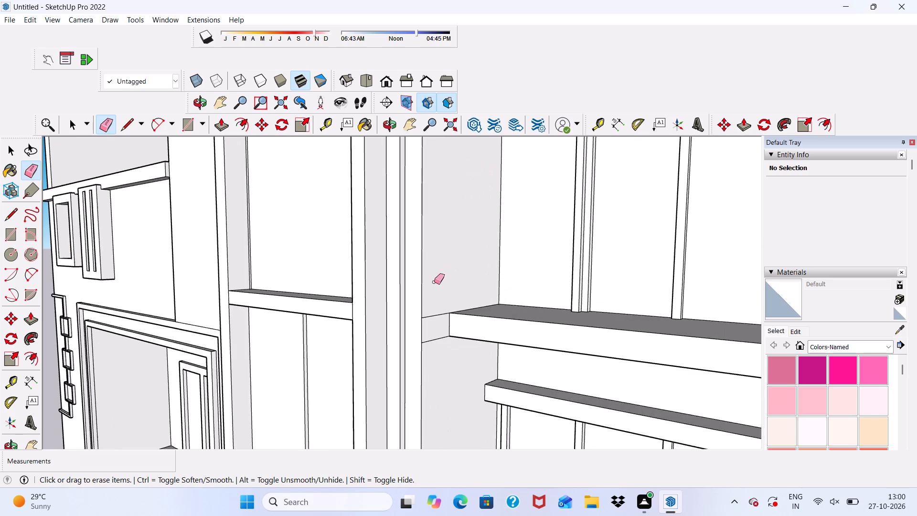
pyautogui.moveTo(432, 296); pyautogui.dragTo(432, 348)
pyautogui.scroll(-17, 439, 284)
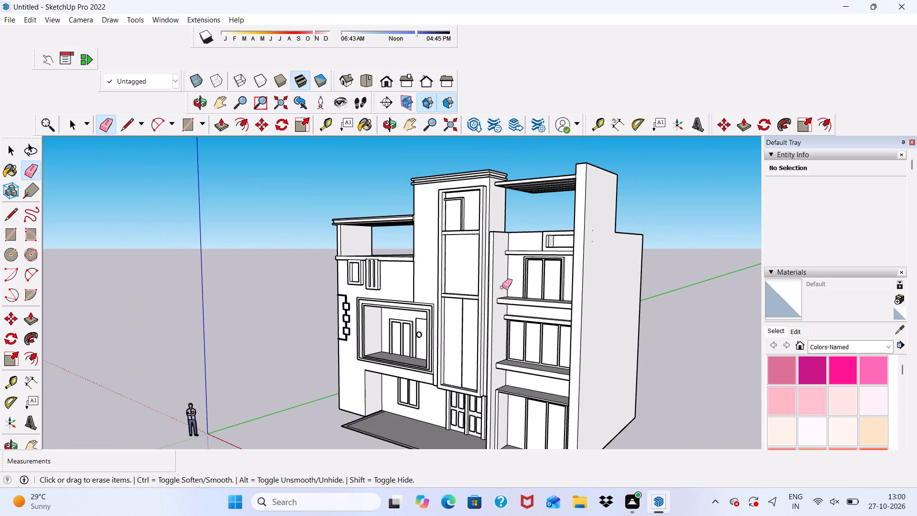
# Draw an edge about 8 1/8" long across the rear end of the low wall's top beside the tower.
pyautogui.press('space')
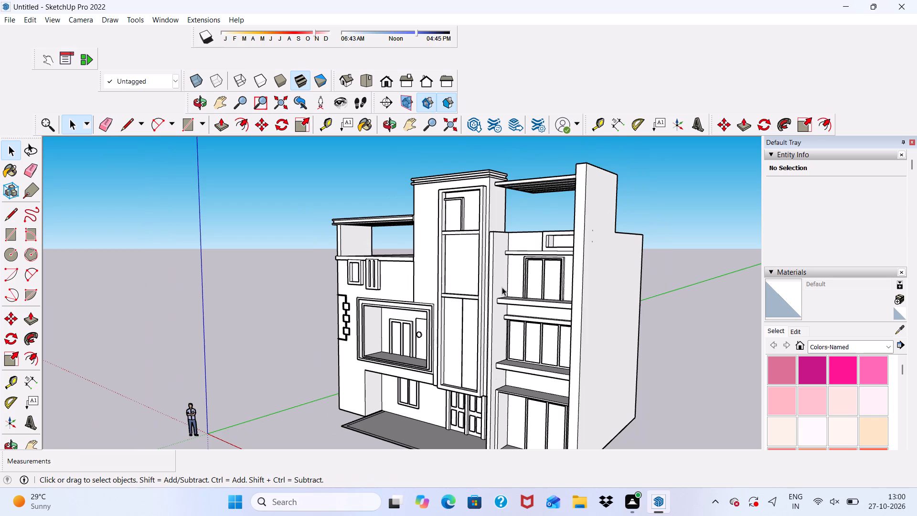
pyautogui.scroll(1, 473, 269)
pyautogui.scroll(-3, 476, 292)
pyautogui.scroll(8, 493, 233)
pyautogui.moveTo(495, 224); pyautogui.dragTo(501, 238, button='middle')
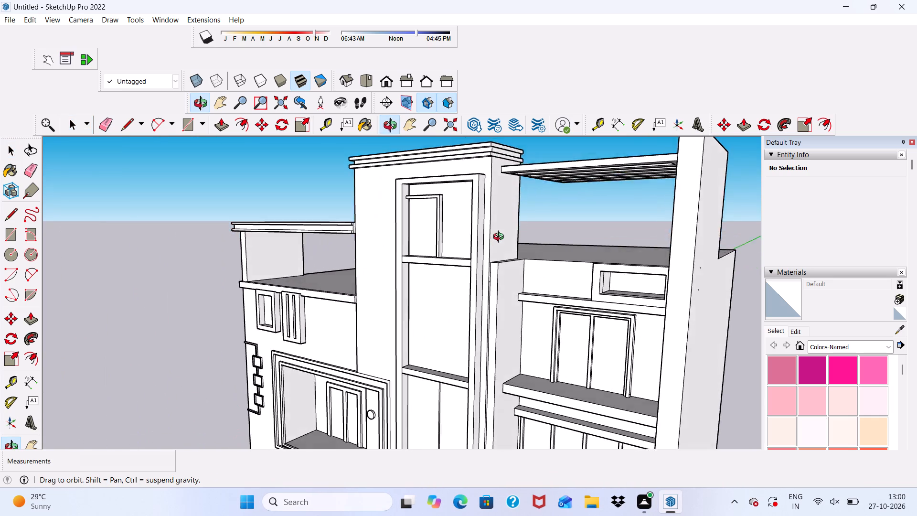
pyautogui.moveTo(501, 238); pyautogui.dragTo(480, 350, button='middle')
pyautogui.scroll(8, 479, 337)
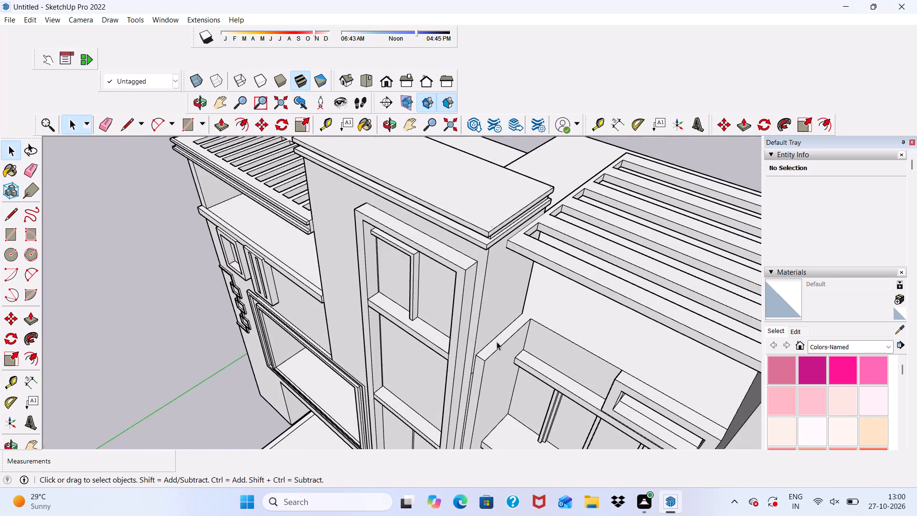
pyautogui.scroll(2, 497, 342)
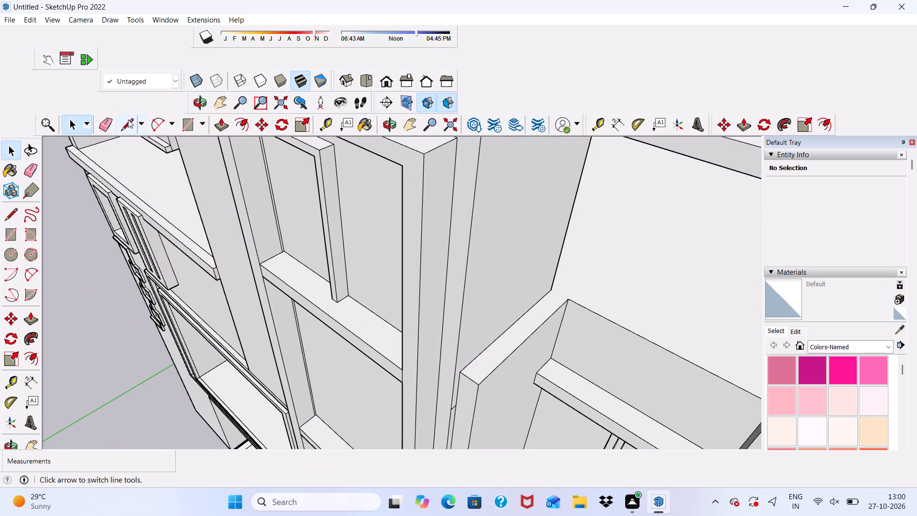
pyautogui.click(128, 119)
pyautogui.scroll(2, 466, 285)
pyautogui.click(582, 301)
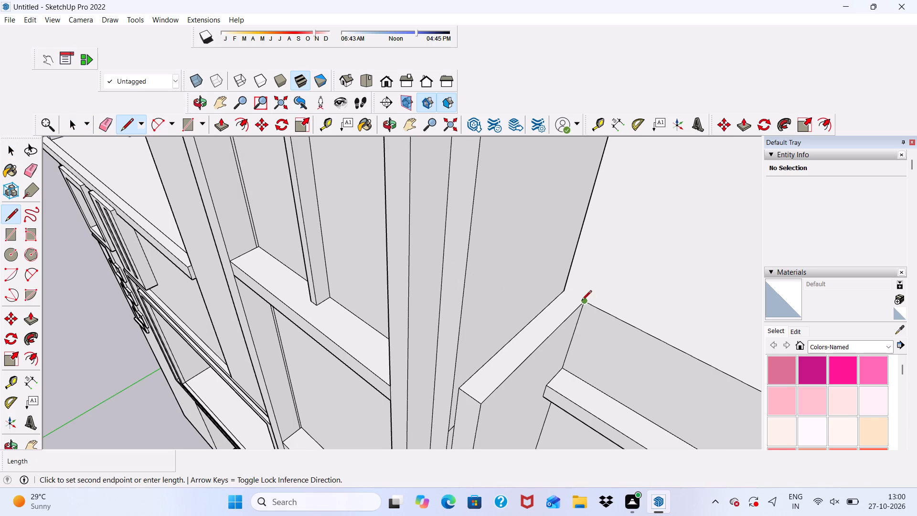
pyautogui.click(564, 286)
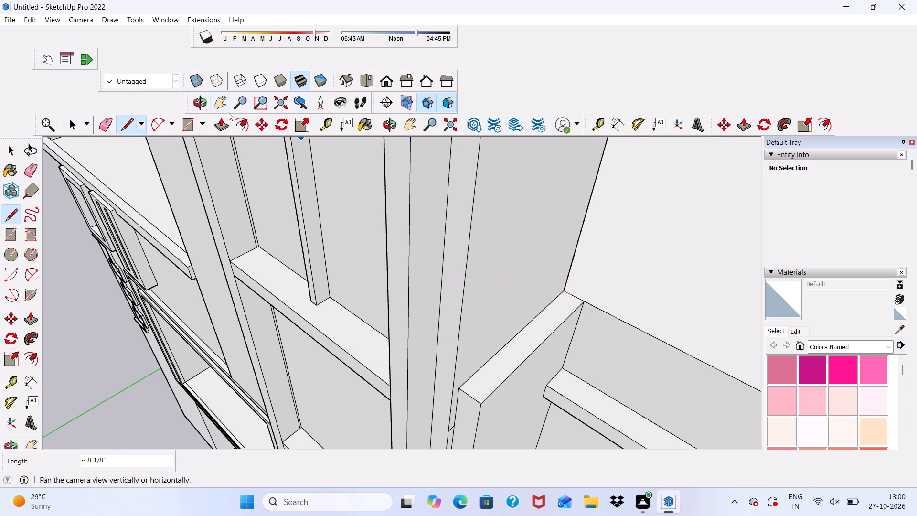
# Push/Pull the low wall's top face beside the tower up about 7' 3 7/8" to the pergola roof slab.
pyautogui.click(226, 116)
pyautogui.click(500, 365)
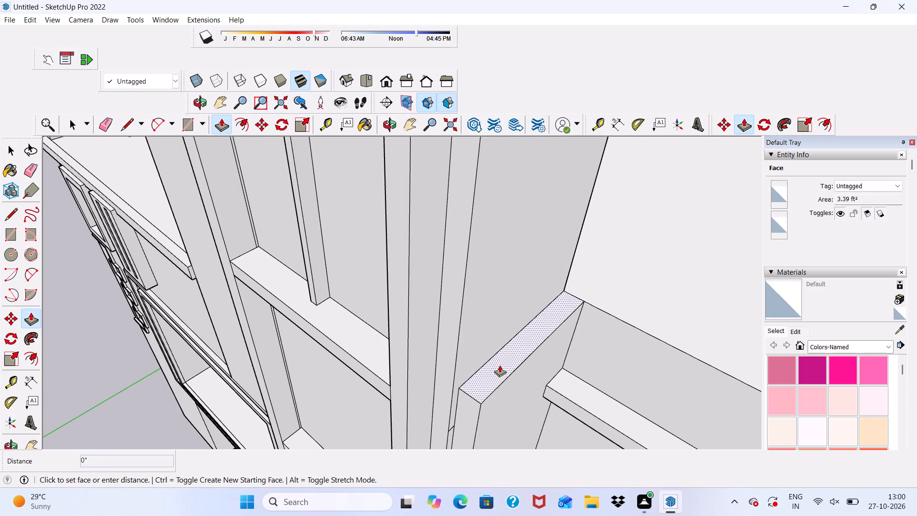
pyautogui.scroll(-12, 498, 308)
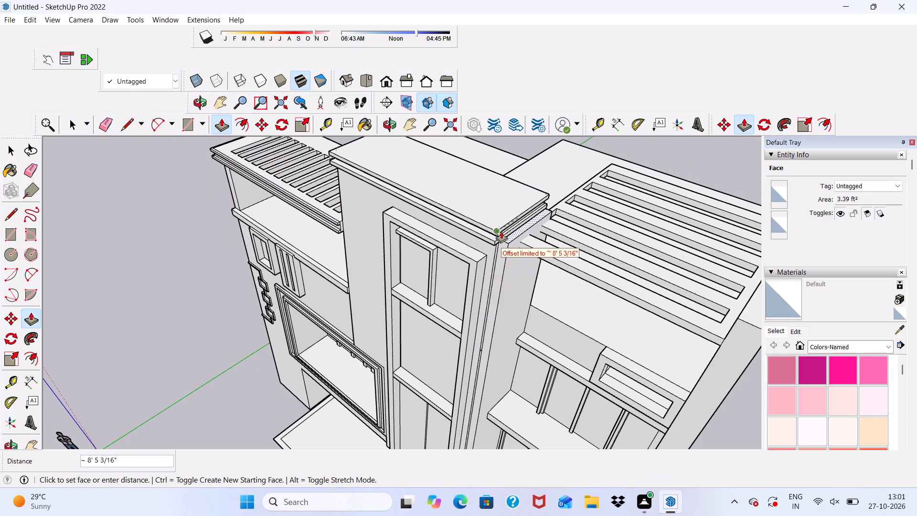
pyautogui.scroll(4, 506, 245)
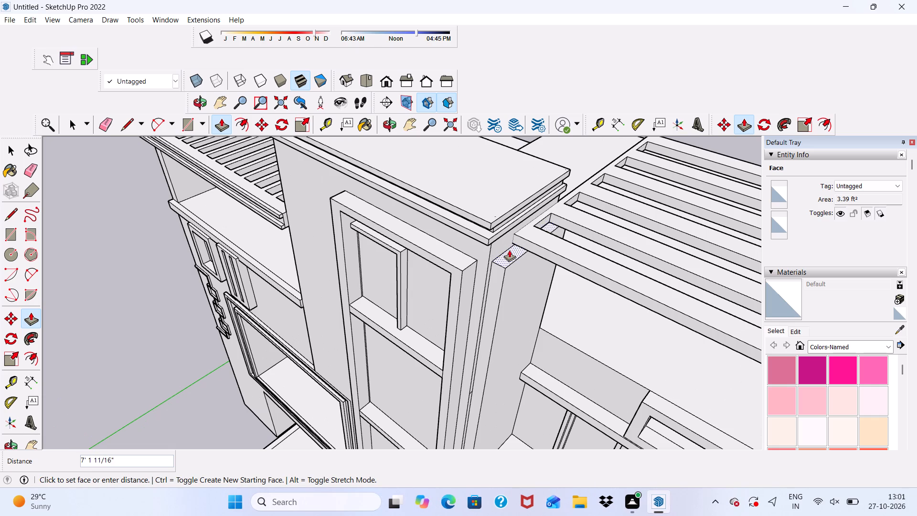
pyautogui.click(533, 249)
pyautogui.scroll(-5, 512, 292)
pyautogui.moveTo(510, 311); pyautogui.dragTo(640, 206, button='middle')
pyautogui.scroll(-11, 639, 206)
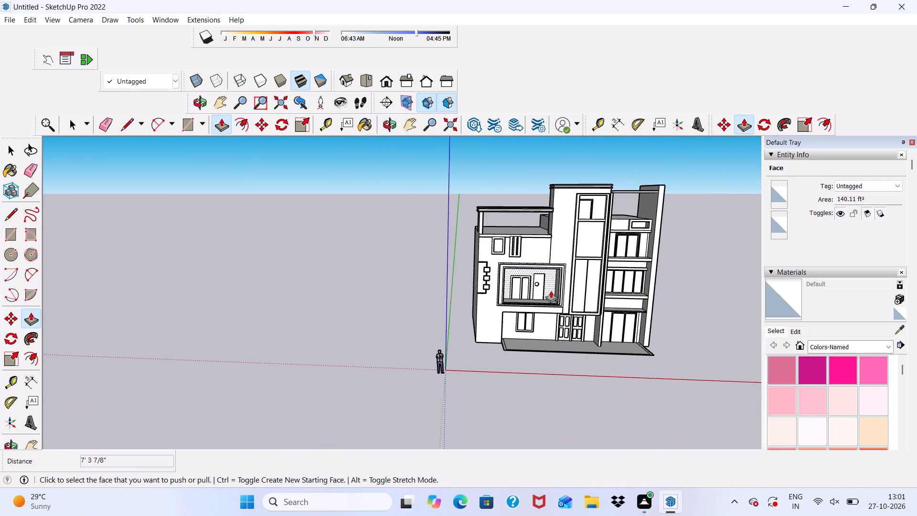
# Erase the inset outline on the porch floor slab along both ends and the front edge.
pyautogui.scroll(6, 549, 334)
pyautogui.scroll(1, 522, 275)
pyautogui.press('space')
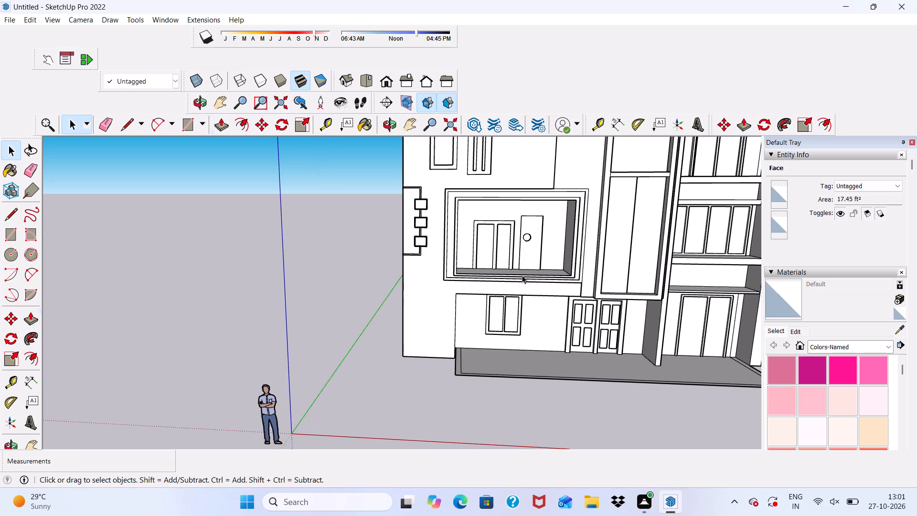
pyautogui.scroll(3, 522, 275)
pyautogui.scroll(-1, 522, 276)
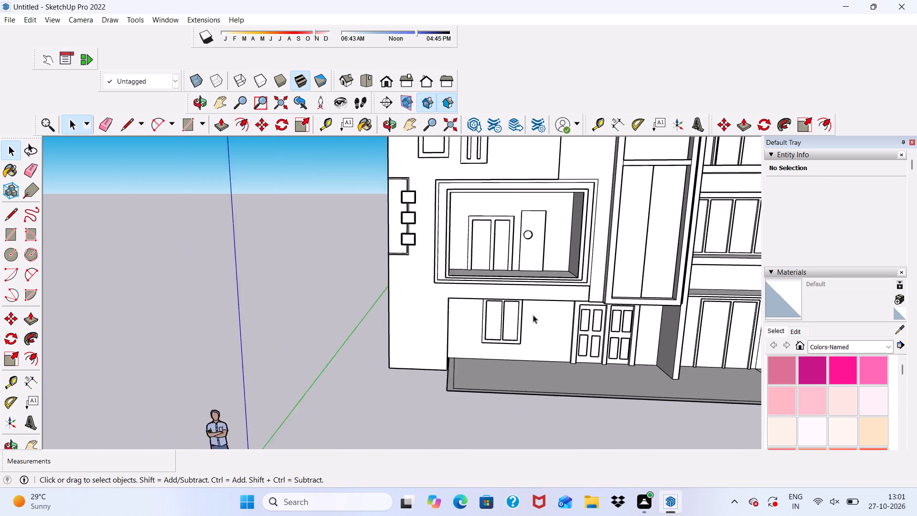
pyautogui.scroll(-2, 533, 315)
pyautogui.scroll(5, 536, 341)
pyautogui.scroll(-1, 539, 362)
pyautogui.moveTo(539, 396); pyautogui.dragTo(558, 437, button='middle')
pyautogui.scroll(6, 507, 420)
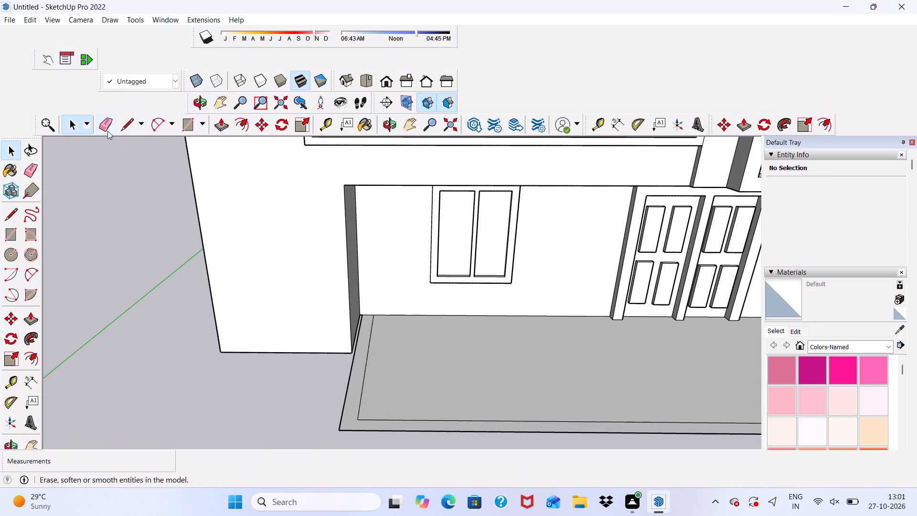
pyautogui.click(107, 131)
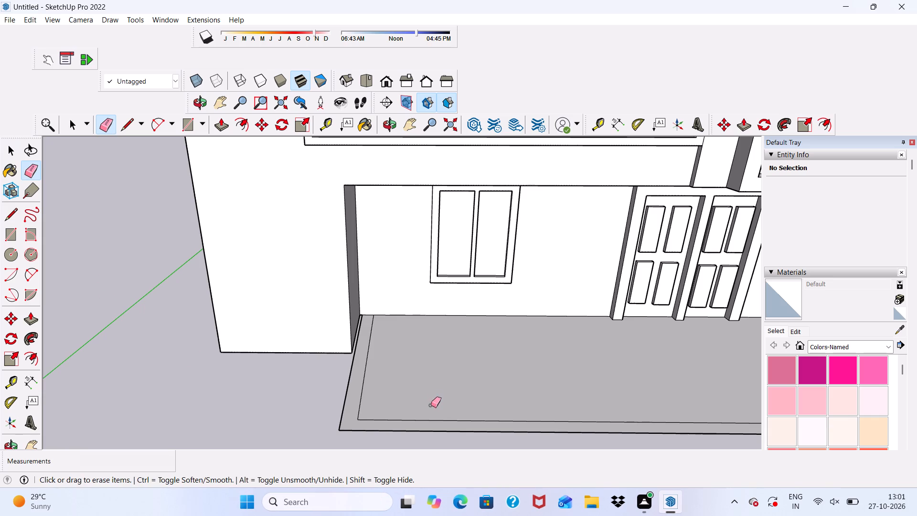
pyautogui.moveTo(359, 388); pyautogui.dragTo(366, 398)
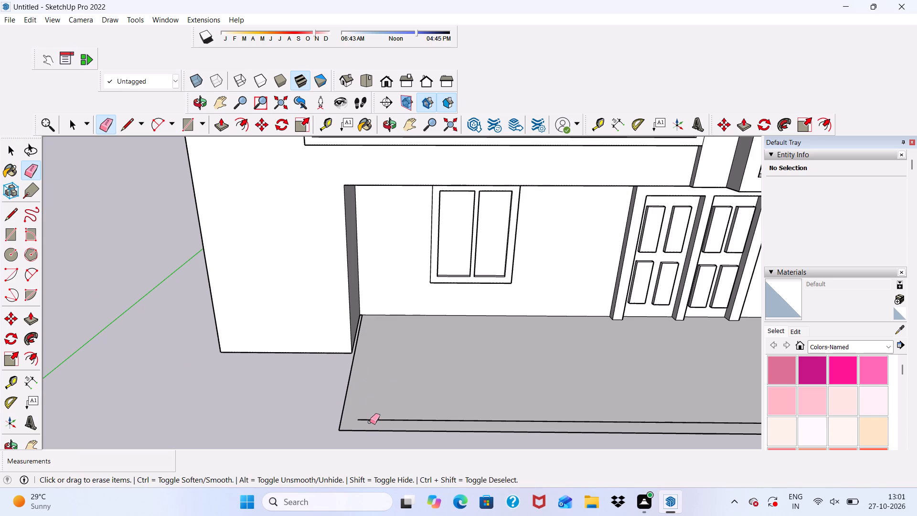
pyautogui.moveTo(371, 422); pyautogui.dragTo(371, 418)
pyautogui.scroll(-5, 363, 377)
pyautogui.scroll(-5, 181, 340)
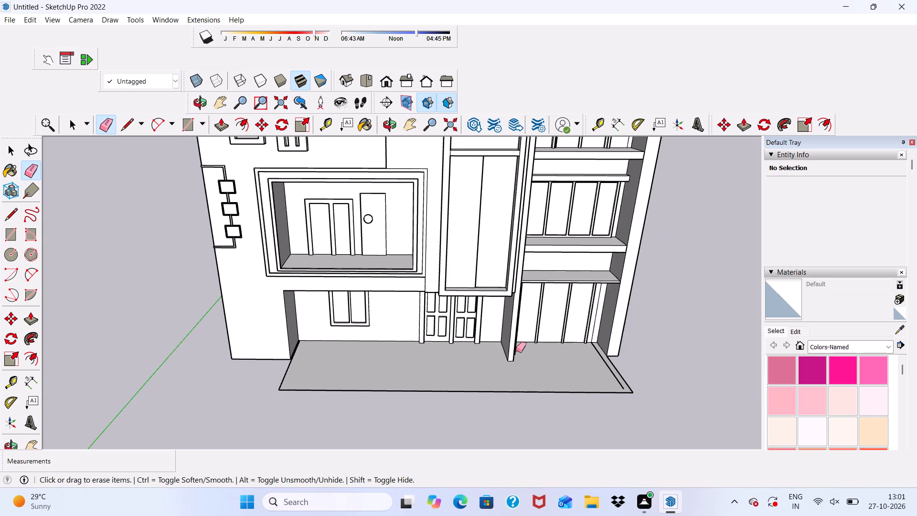
pyautogui.scroll(8, 560, 368)
pyautogui.scroll(3, 649, 357)
pyautogui.moveTo(649, 357); pyautogui.dragTo(650, 365)
# Push/Pull the porch floor slab's top face up 3".
pyautogui.click(222, 126)
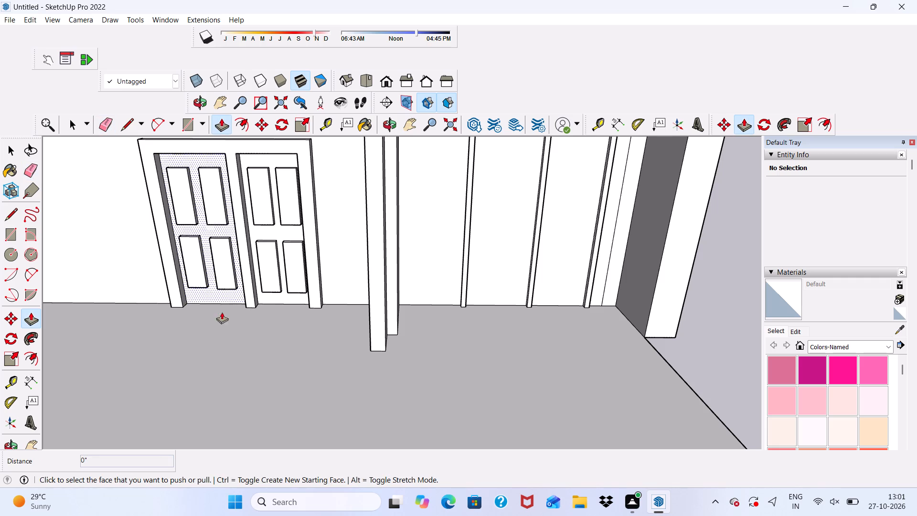
pyautogui.click(233, 401)
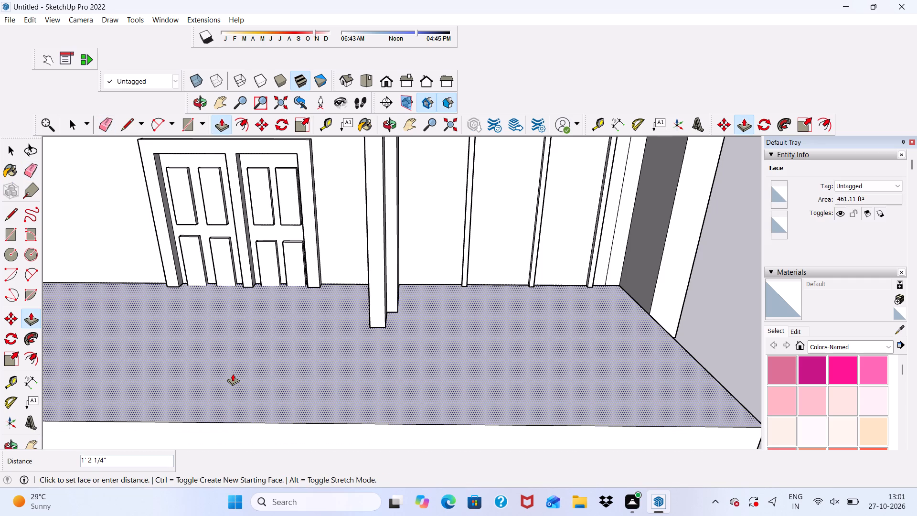
pyautogui.press('3')
pyautogui.hotkey('shift', '"')
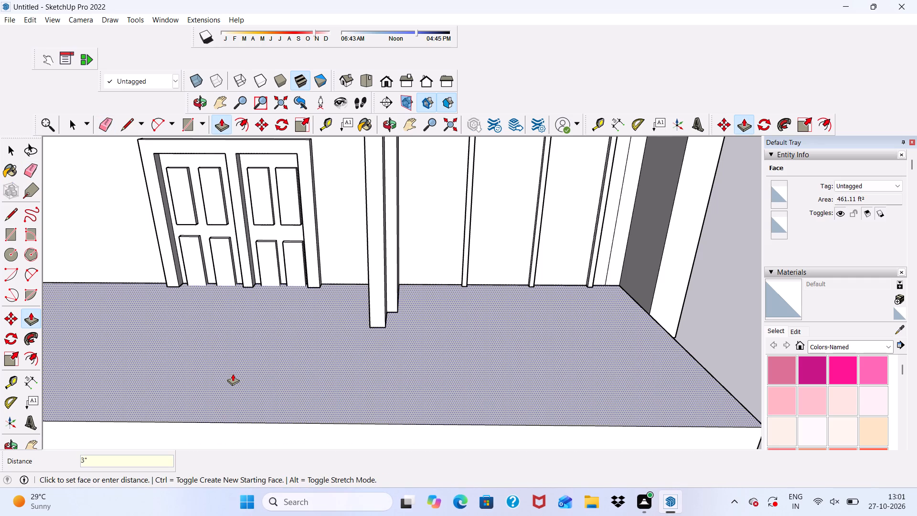
pyautogui.press('Return')
# Push/Pull the porch slab's end face by the tall side wall outward about 1' 5 3/8", flush with the wall's outer face.
pyautogui.scroll(-7, 233, 381)
pyautogui.scroll(1, 462, 333)
pyautogui.scroll(-2, 462, 333)
pyautogui.moveTo(468, 361); pyautogui.dragTo(307, 336, button='middle')
pyautogui.scroll(14, 346, 390)
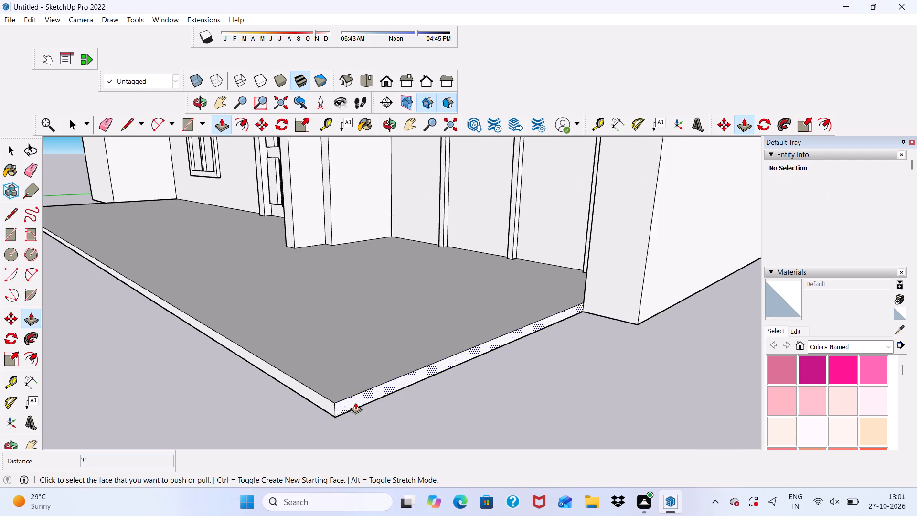
pyautogui.scroll(1, 355, 402)
pyautogui.click(355, 402)
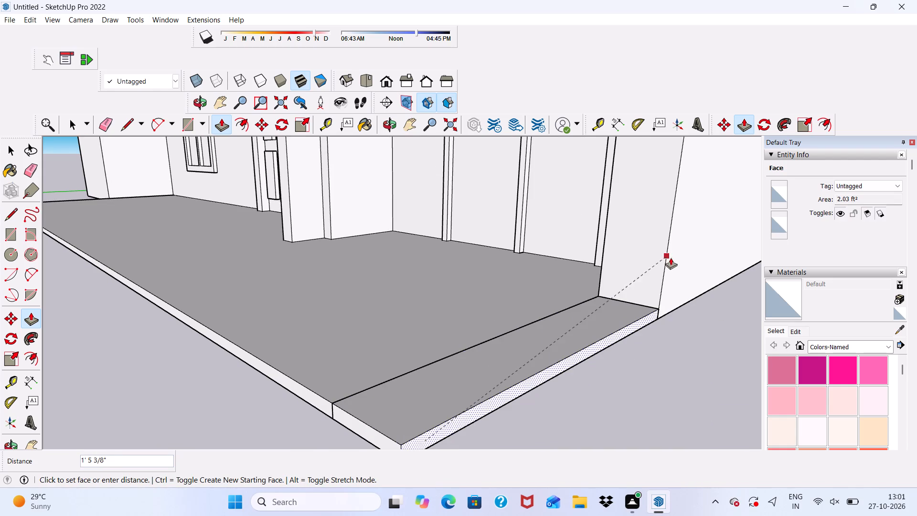
pyautogui.click(671, 260)
pyautogui.scroll(-12, 671, 260)
pyautogui.moveTo(405, 318); pyautogui.dragTo(421, 322, button='middle')
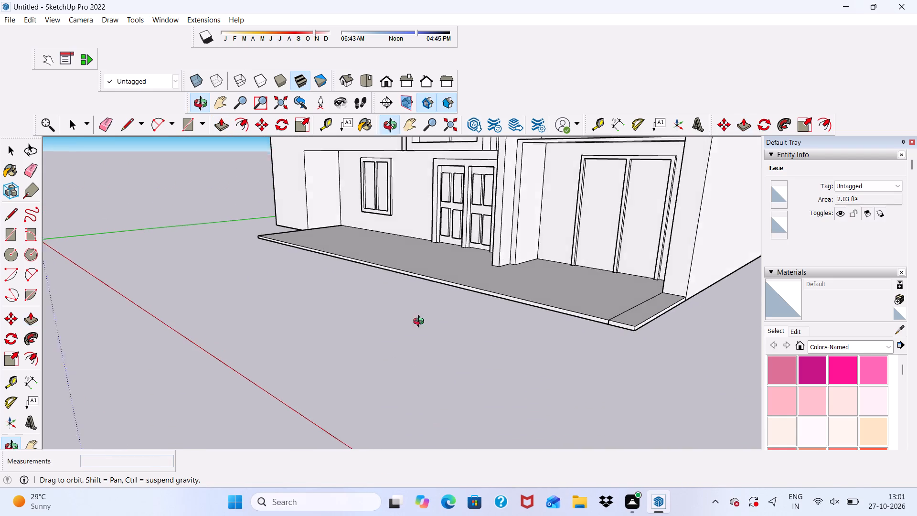
# Push/Pull the porch slab's end face on the small-window side outward about 1 15/16".
pyautogui.moveTo(421, 322); pyautogui.dragTo(862, 311, button='middle')
pyautogui.scroll(10, 352, 315)
pyautogui.scroll(-1, 351, 299)
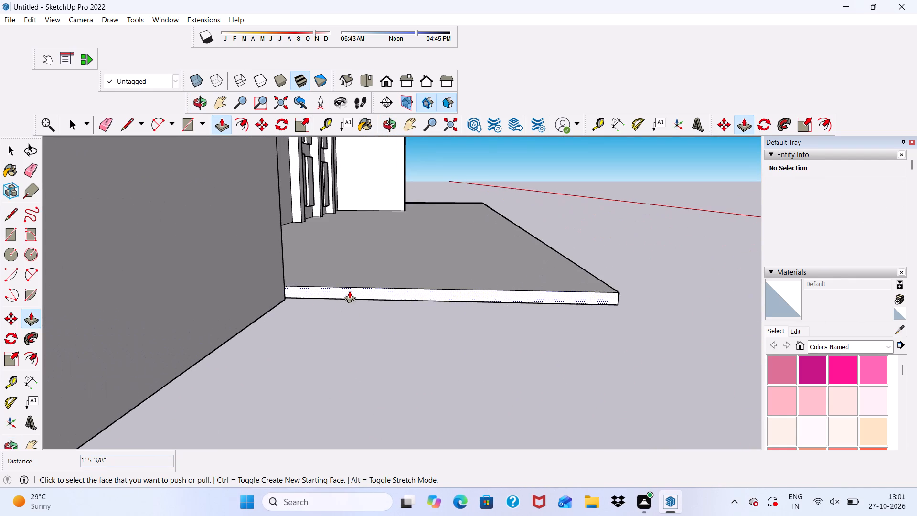
pyautogui.scroll(1, 349, 290)
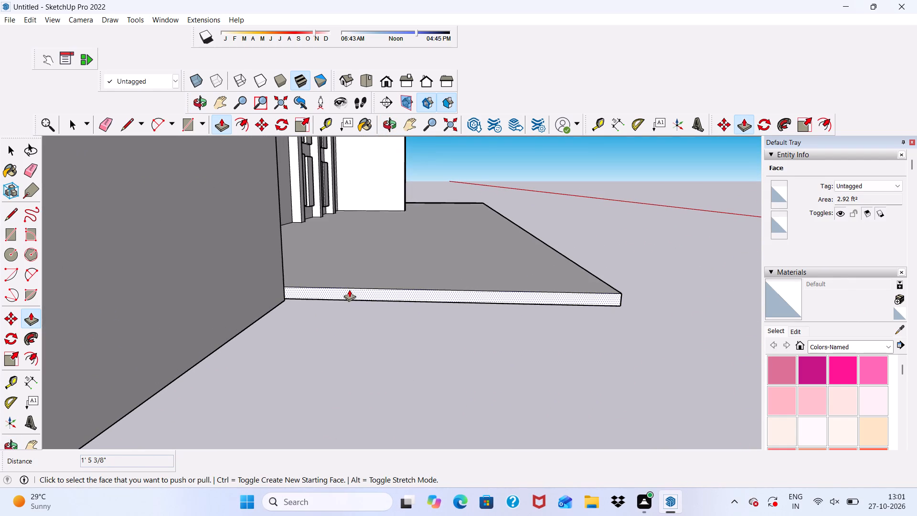
pyautogui.click(349, 290)
pyautogui.scroll(-4, 335, 350)
pyautogui.scroll(2, 316, 309)
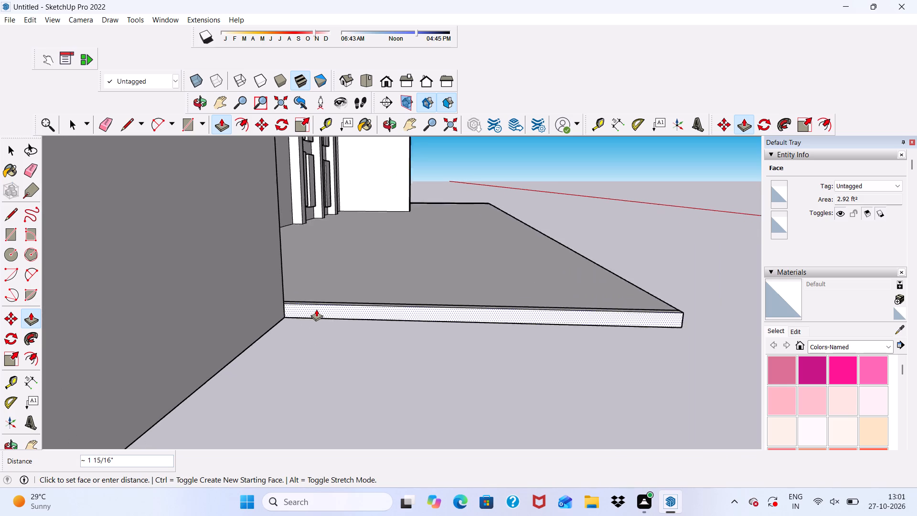
pyautogui.scroll(8, 316, 309)
pyautogui.click(316, 309)
# Push/Pull the same porch slab end face outward about 7' 5 1/16" to the outer corner of the front wall.
pyautogui.scroll(-1, 253, 368)
pyautogui.scroll(3, 298, 330)
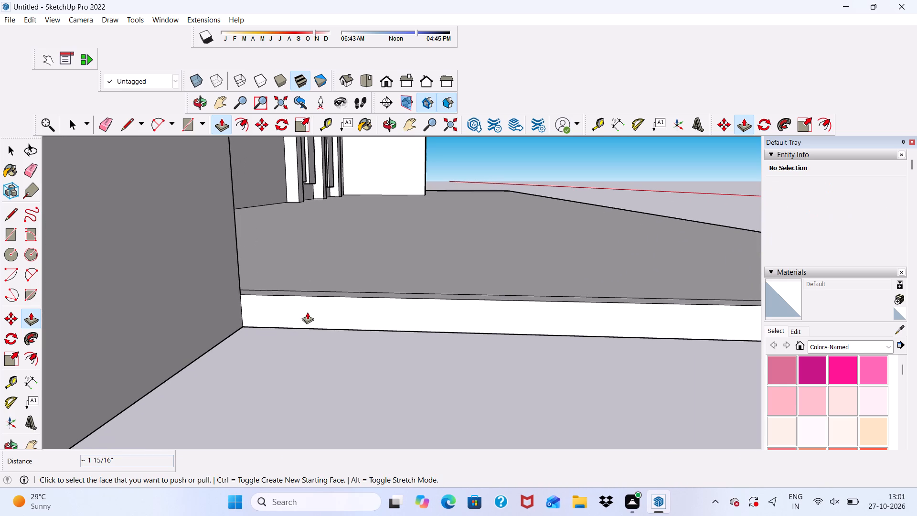
pyautogui.click(307, 312)
pyautogui.scroll(-12, 218, 378)
pyautogui.scroll(-13, 229, 349)
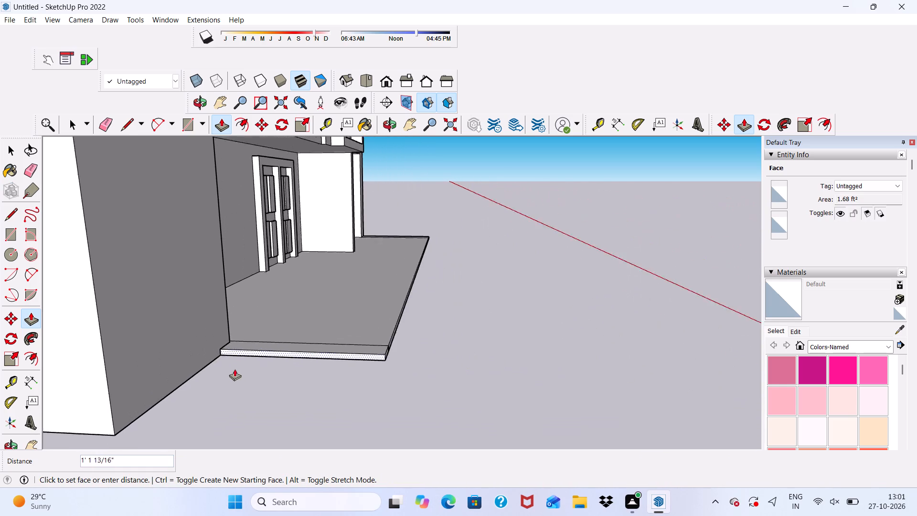
pyautogui.scroll(4, 126, 412)
pyautogui.click(138, 382)
pyautogui.scroll(-4, 138, 382)
# Erase the seam lines across the porch slab's top and front edge where its small-window end was extended.
pyautogui.moveTo(235, 446); pyautogui.dragTo(236, 448, button='middle')
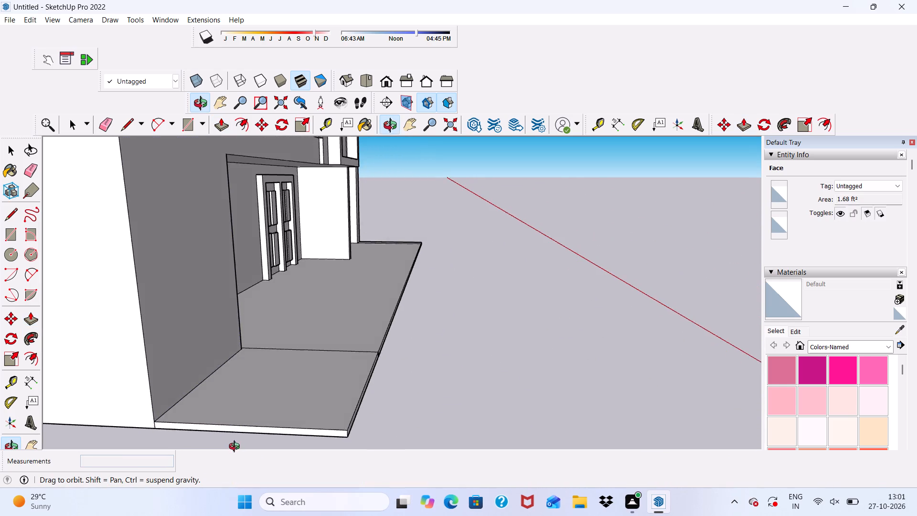
pyautogui.moveTo(236, 448); pyautogui.dragTo(0, 473, button='middle')
pyautogui.scroll(1, 259, 323)
pyautogui.scroll(-7, 260, 321)
pyautogui.scroll(-5, 264, 374)
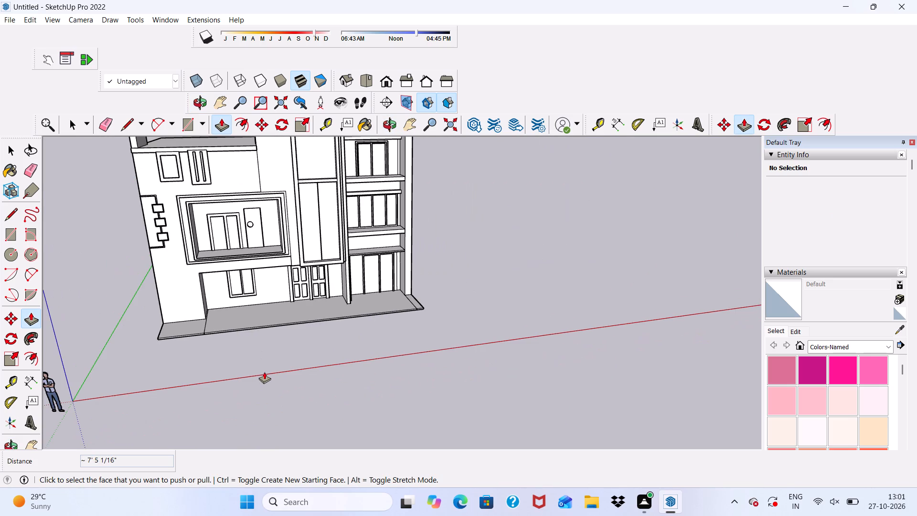
pyautogui.scroll(10, 249, 309)
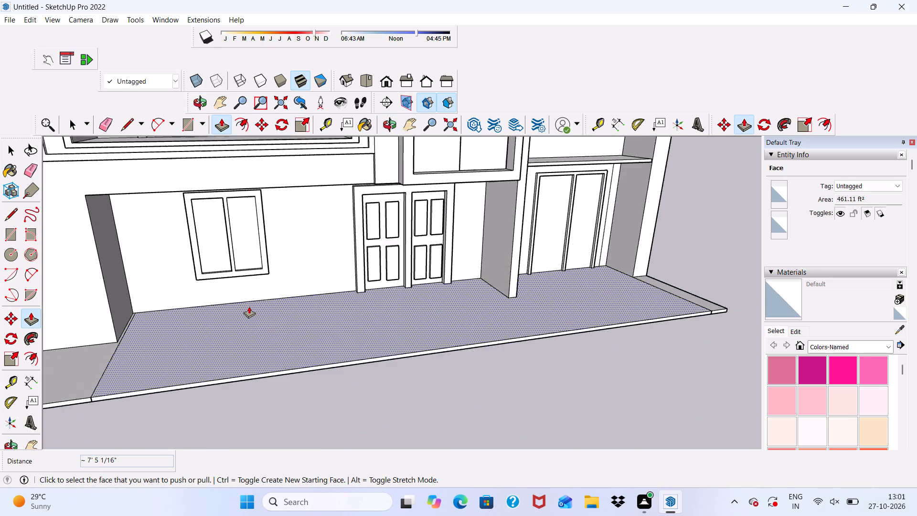
pyautogui.scroll(-6, 249, 306)
pyautogui.moveTo(261, 318); pyautogui.dragTo(172, 411, button='middle')
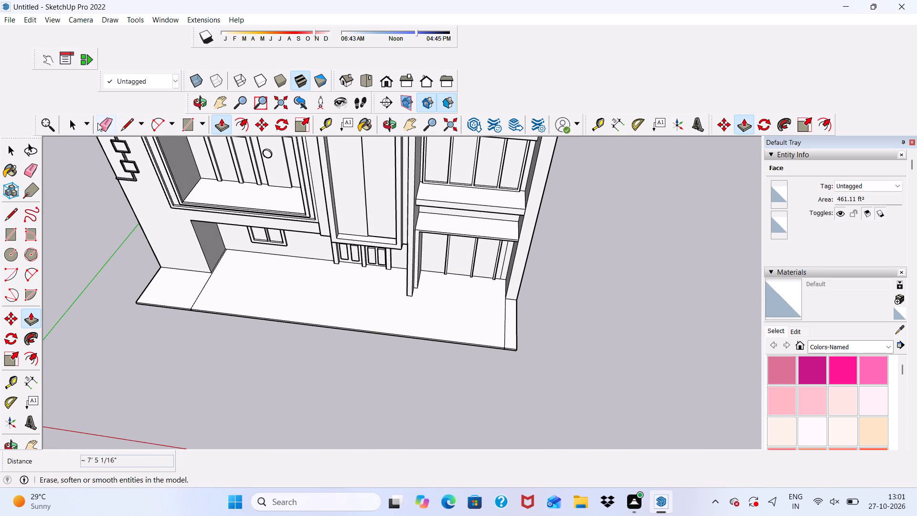
pyautogui.click(105, 117)
pyautogui.scroll(4, 147, 245)
pyautogui.moveTo(199, 297); pyautogui.dragTo(215, 314)
pyautogui.scroll(20, 201, 333)
pyautogui.scroll(5, 201, 333)
pyautogui.moveTo(210, 333); pyautogui.dragTo(231, 342)
pyautogui.scroll(-20, 178, 293)
pyautogui.scroll(-3, 178, 293)
pyautogui.scroll(-6, 254, 288)
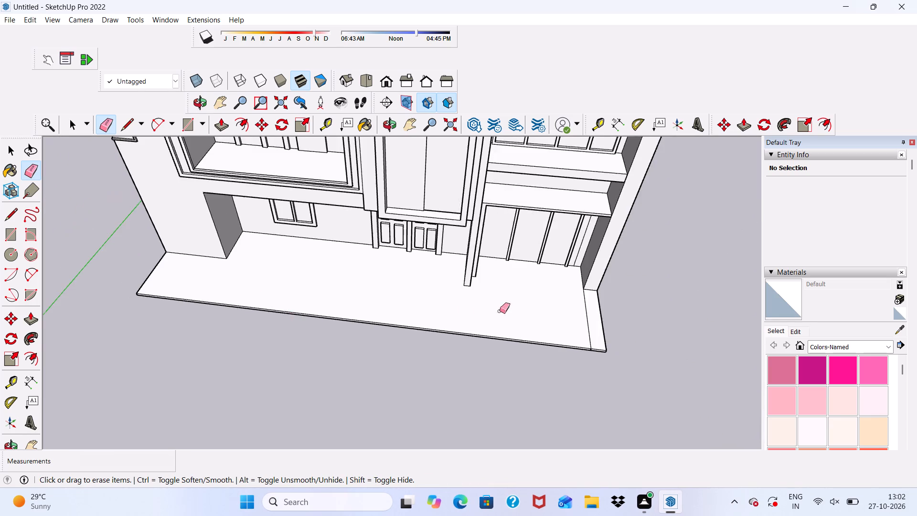
# Erase the seam lines on the porch slab's top and front edge at the end by the tall side wall.
pyautogui.scroll(10, 518, 311)
pyautogui.moveTo(619, 294); pyautogui.dragTo(643, 330)
pyautogui.scroll(-2, 633, 297)
pyautogui.moveTo(633, 351); pyautogui.dragTo(638, 264, button='middle')
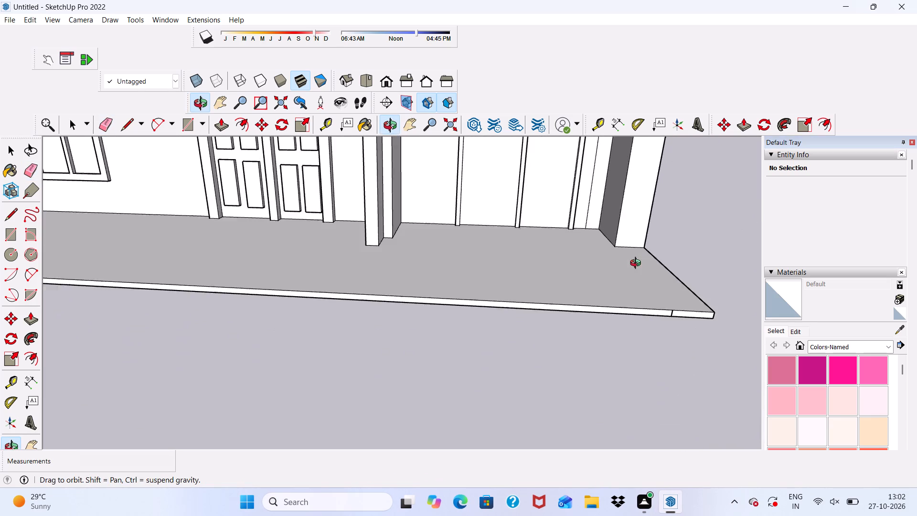
pyautogui.moveTo(638, 264); pyautogui.dragTo(642, 269, button='middle')
pyautogui.scroll(10, 675, 309)
pyautogui.moveTo(674, 319); pyautogui.dragTo(668, 319)
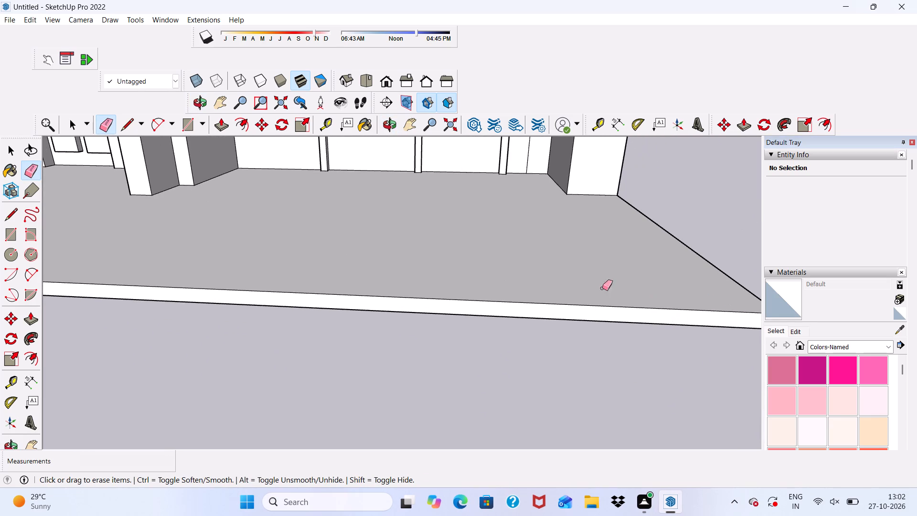
# Push/Pull the porch slab's long front face outward 8' 5 1/8".
pyautogui.click(215, 125)
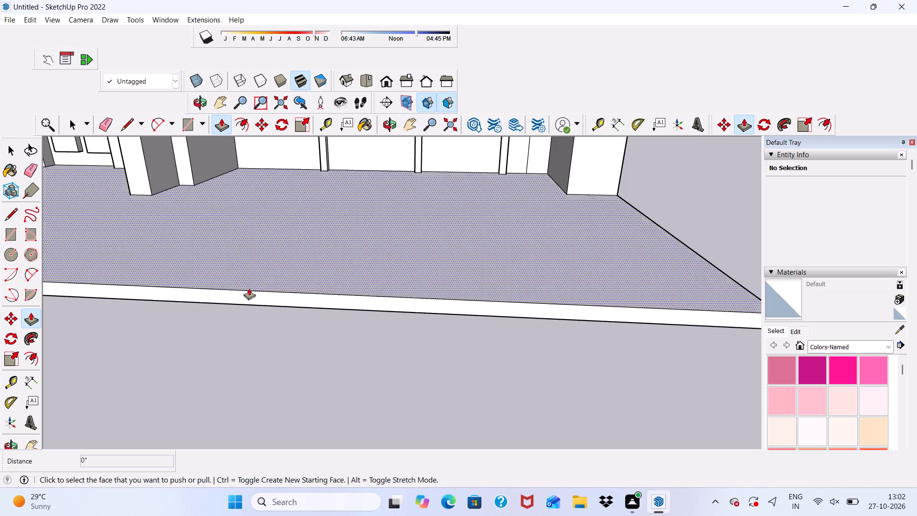
pyautogui.scroll(4, 249, 303)
pyautogui.click(249, 289)
pyautogui.scroll(-19, 223, 355)
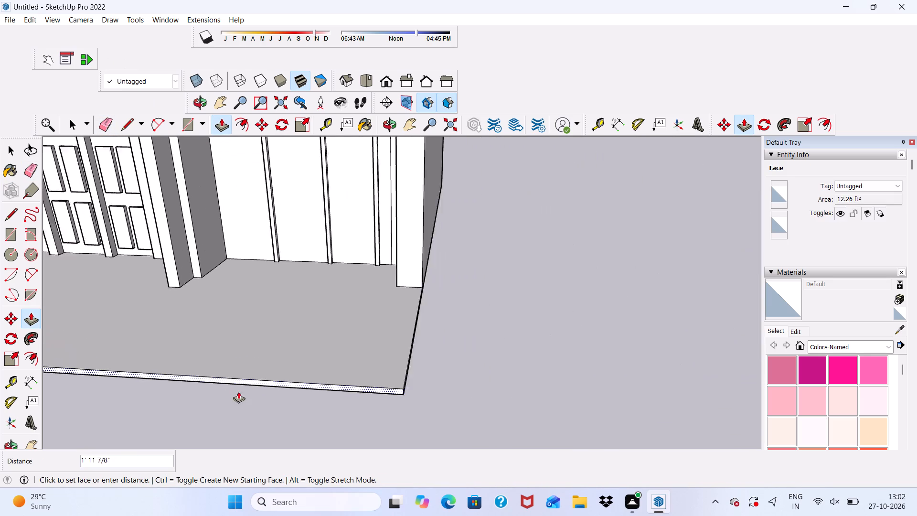
pyautogui.scroll(-7, 238, 391)
pyautogui.scroll(-11, 276, 412)
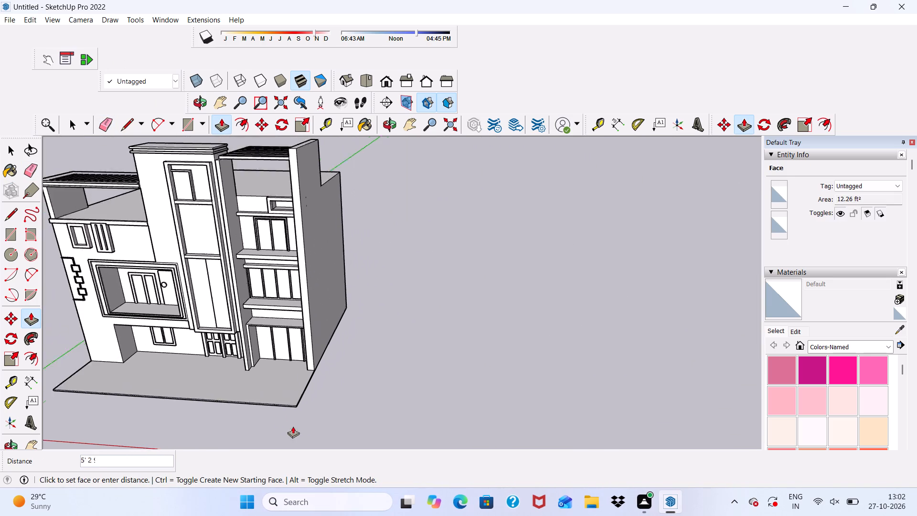
pyautogui.scroll(-1, 293, 426)
pyautogui.click(292, 435)
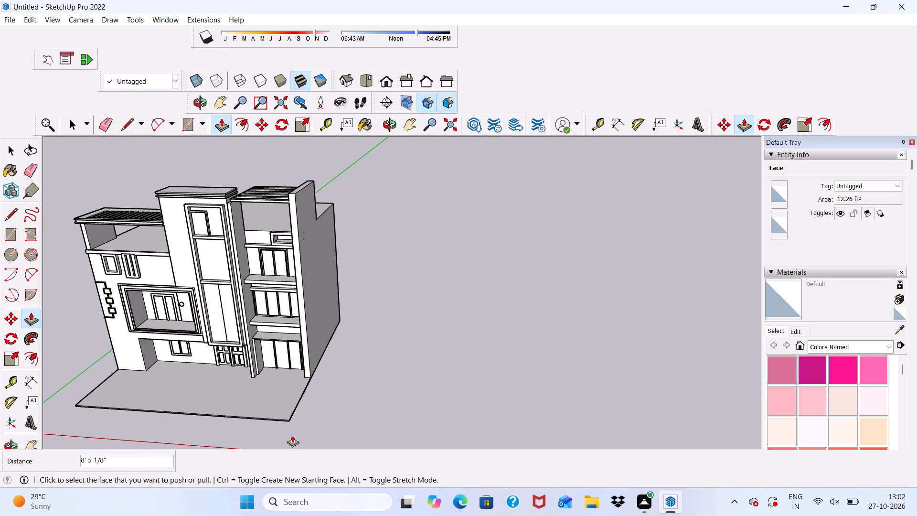
# Examine the facade and the extended porch slab from low and high viewpoints.
pyautogui.scroll(-2, 281, 365)
pyautogui.moveTo(262, 341); pyautogui.dragTo(222, 297, button='middle')
pyautogui.scroll(6, 206, 288)
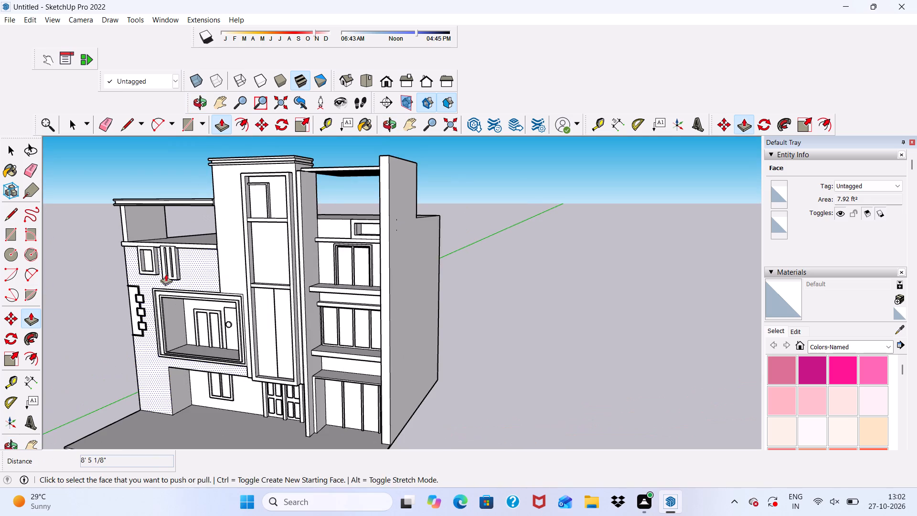
pyautogui.scroll(6, 17, 293)
pyautogui.scroll(-2, 51, 270)
pyautogui.moveTo(51, 270); pyautogui.dragTo(94, 215, button='middle')
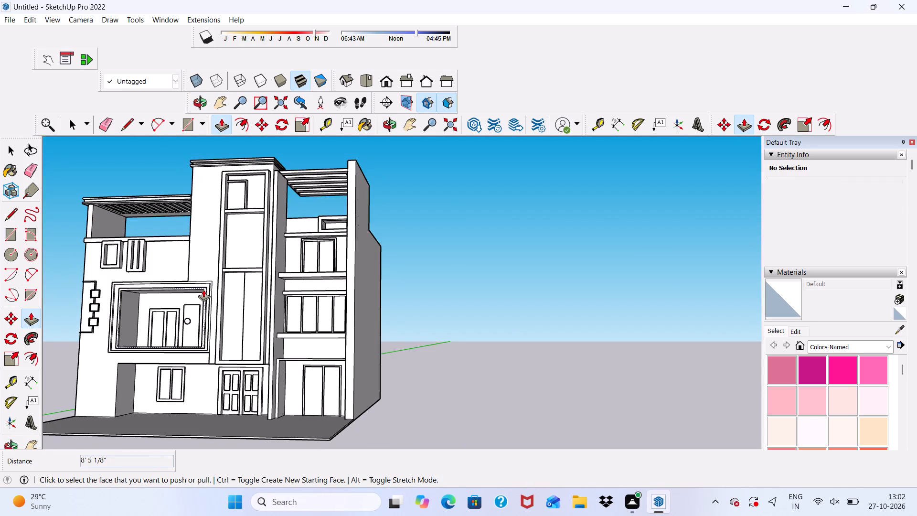
pyautogui.press('space')
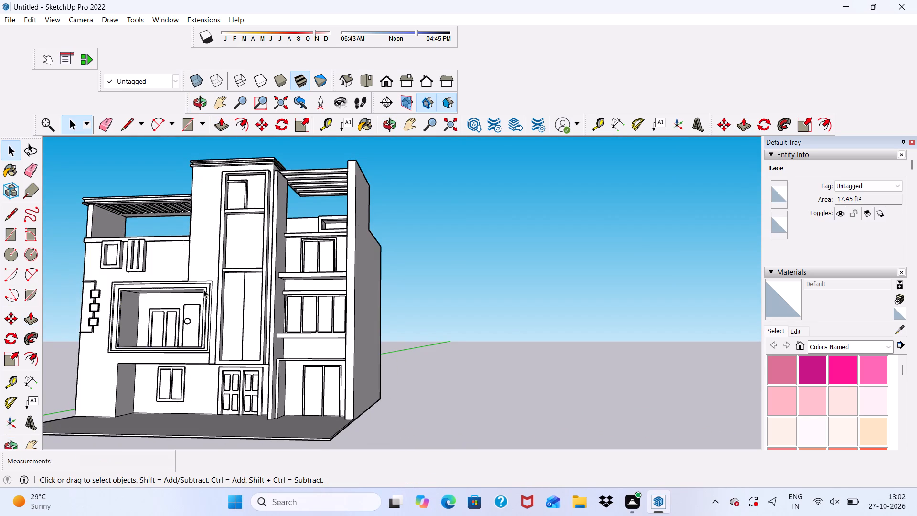
pyautogui.scroll(-8, 195, 288)
pyautogui.scroll(4, 198, 291)
pyautogui.scroll(-5, 198, 291)
pyautogui.moveTo(204, 291); pyautogui.dragTo(255, 366, button='middle')
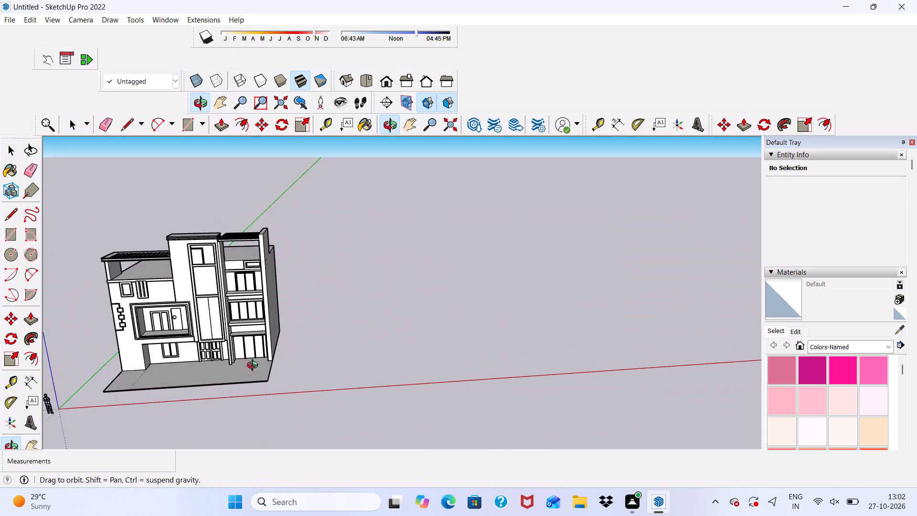
pyautogui.moveTo(255, 366); pyautogui.dragTo(255, 367, button='middle')
pyautogui.scroll(5, 186, 384)
pyautogui.scroll(-6, 167, 365)
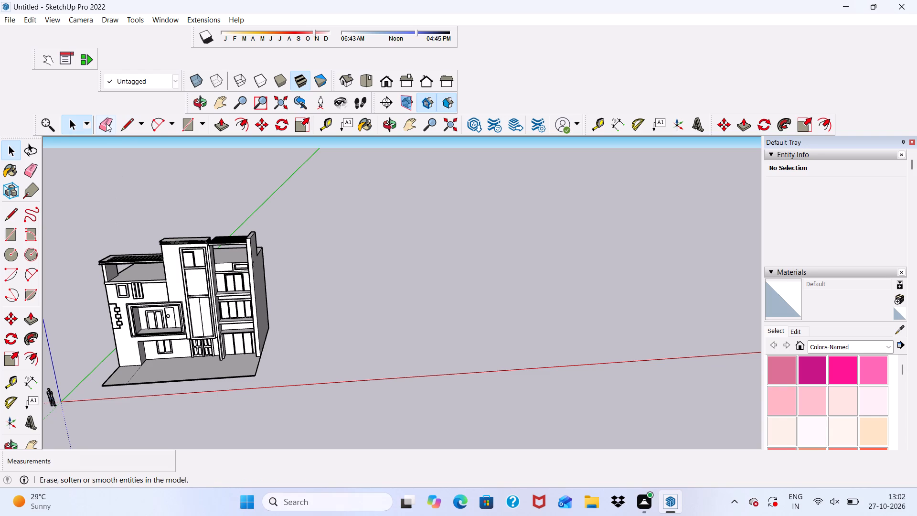
# Erase the leftover line across the porch slab near its small-window end.
pyautogui.click(106, 123)
pyautogui.moveTo(131, 373); pyautogui.dragTo(137, 378)
pyautogui.scroll(-4, 139, 366)
pyautogui.scroll(5, 145, 366)
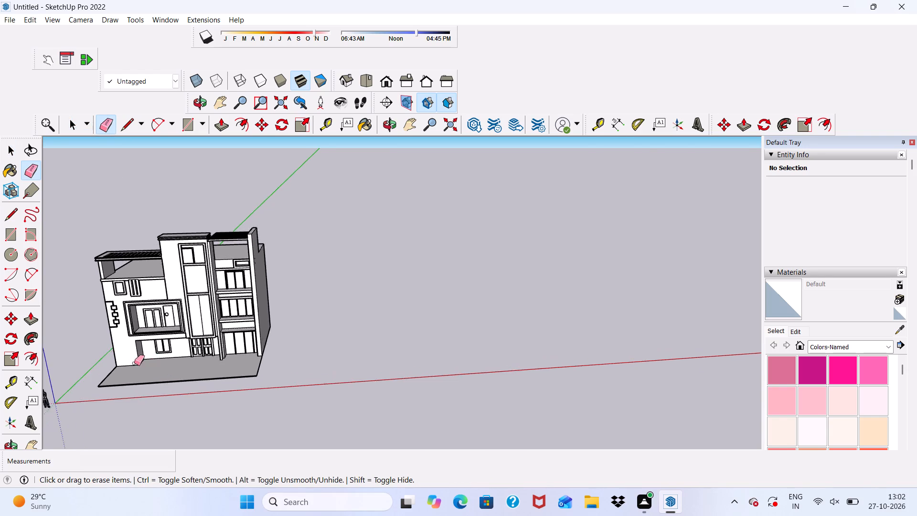
# Offset the porch slab's top face outline inward by 9".
pyautogui.scroll(7, 134, 363)
pyautogui.moveTo(84, 309); pyautogui.dragTo(83, 279, button='middle')
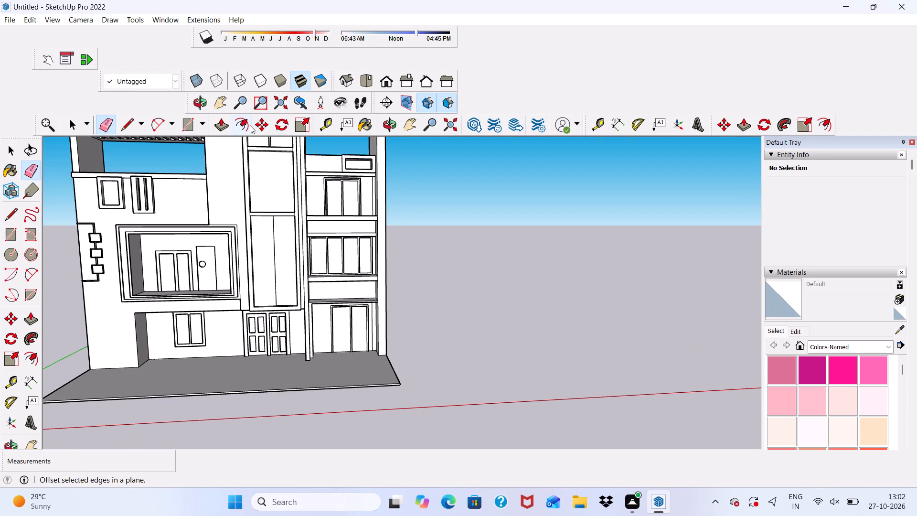
pyautogui.moveTo(245, 120); pyautogui.dragTo(249, 129)
pyautogui.scroll(3, 215, 394)
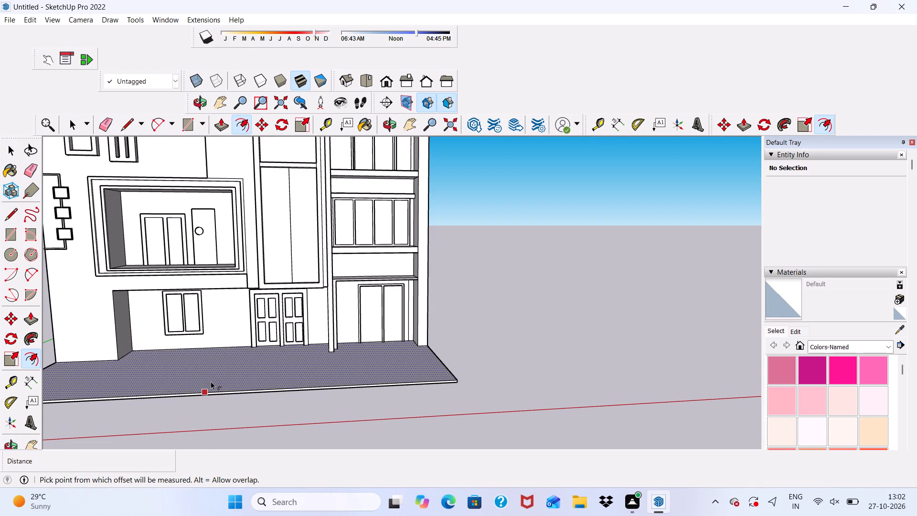
pyautogui.scroll(5, 200, 370)
pyautogui.scroll(-4, 199, 365)
pyautogui.moveTo(199, 365); pyautogui.dragTo(187, 422, button='middle')
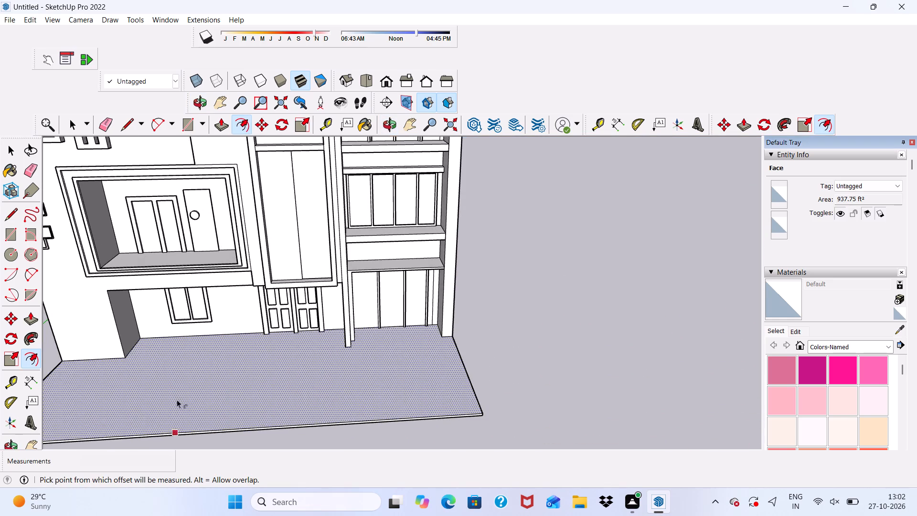
pyautogui.scroll(-5, 171, 356)
pyautogui.click(251, 393)
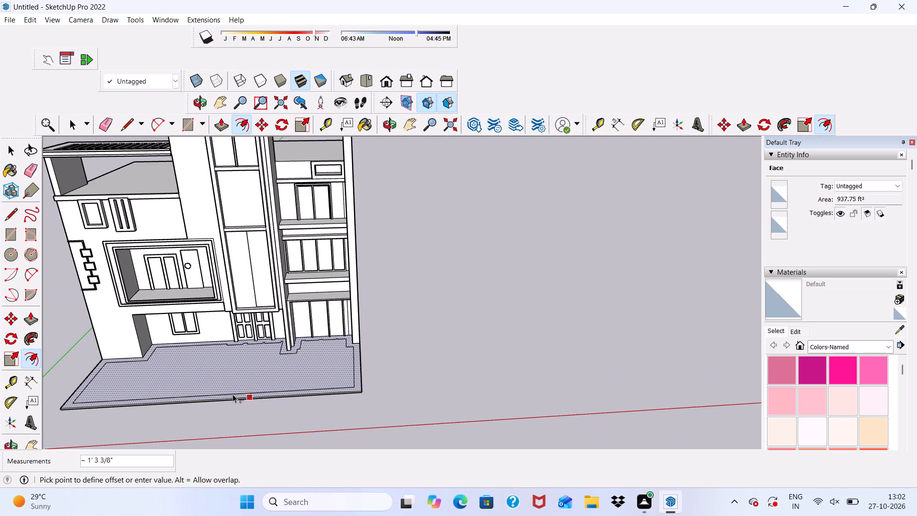
pyautogui.press('9')
pyautogui.hotkey('shift', '"')
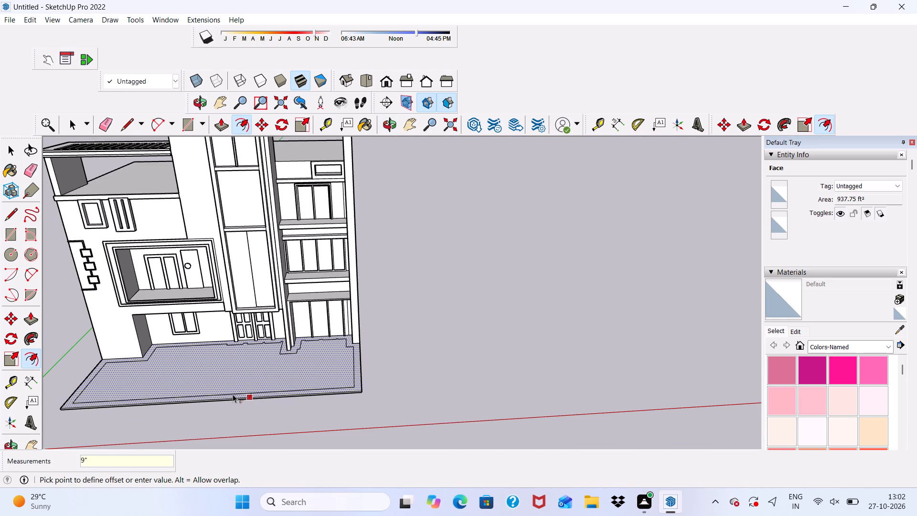
pyautogui.press('Return')
pyautogui.scroll(5, 123, 342)
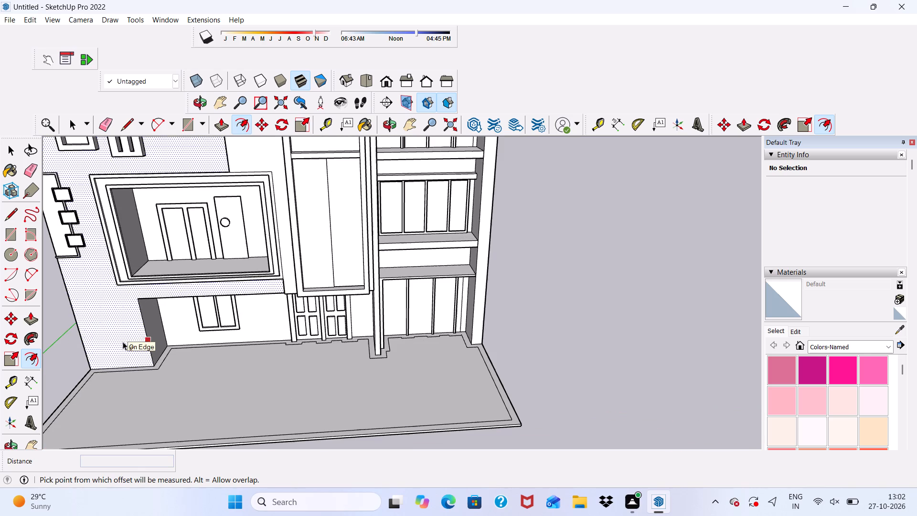
# Draw a 9" line from the offset outline's inner corner to the front wall's base at the small-window end.
pyautogui.click(126, 120)
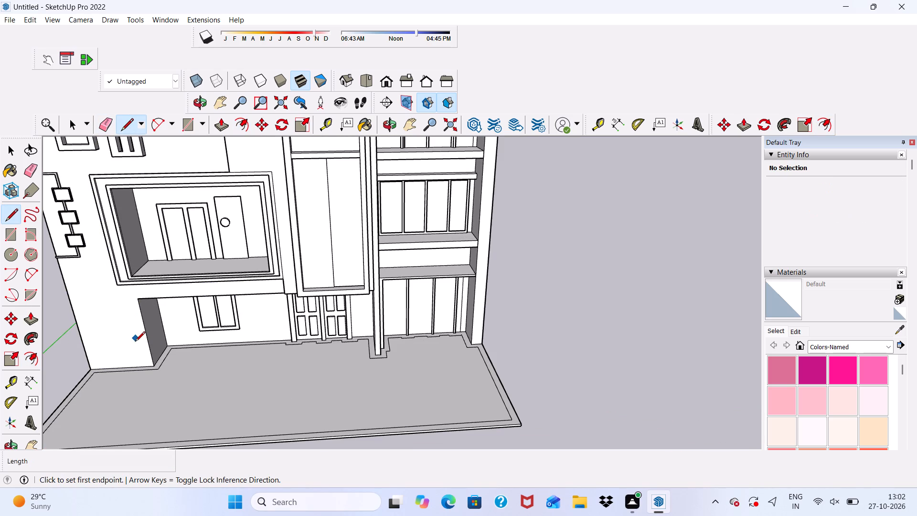
pyautogui.scroll(-5, 161, 309)
pyautogui.moveTo(224, 337); pyautogui.dragTo(222, 438, button='middle')
pyautogui.scroll(9, 163, 382)
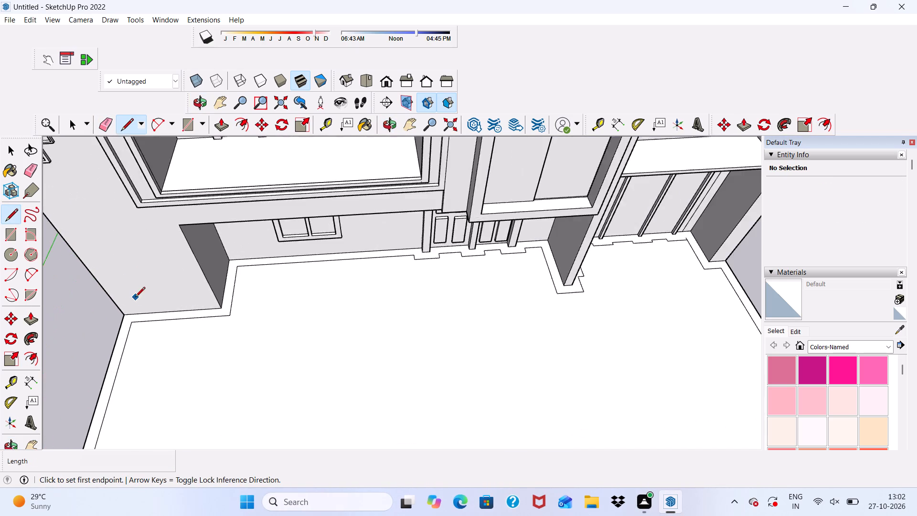
pyautogui.scroll(13, 135, 298)
pyautogui.click(132, 334)
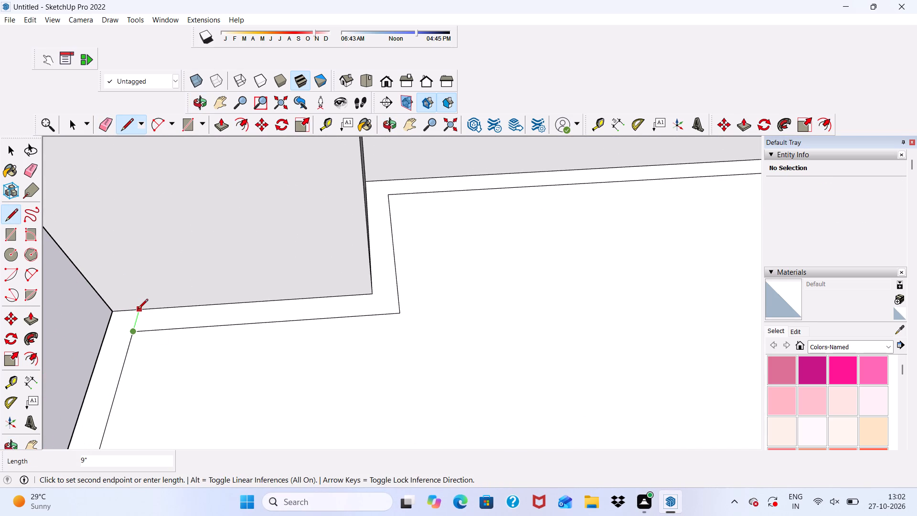
pyautogui.click(138, 310)
# Draw a 9" line from the offset outline's corner to the base of the tall side wall's front face.
pyautogui.scroll(-6, 138, 309)
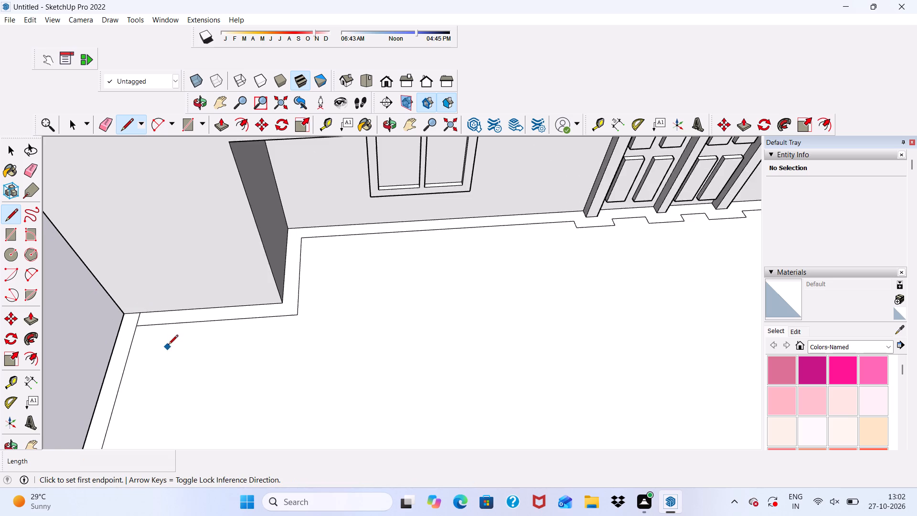
pyautogui.scroll(-7, 137, 319)
pyautogui.scroll(-5, 199, 327)
pyautogui.scroll(5, 559, 326)
pyautogui.scroll(5, 518, 290)
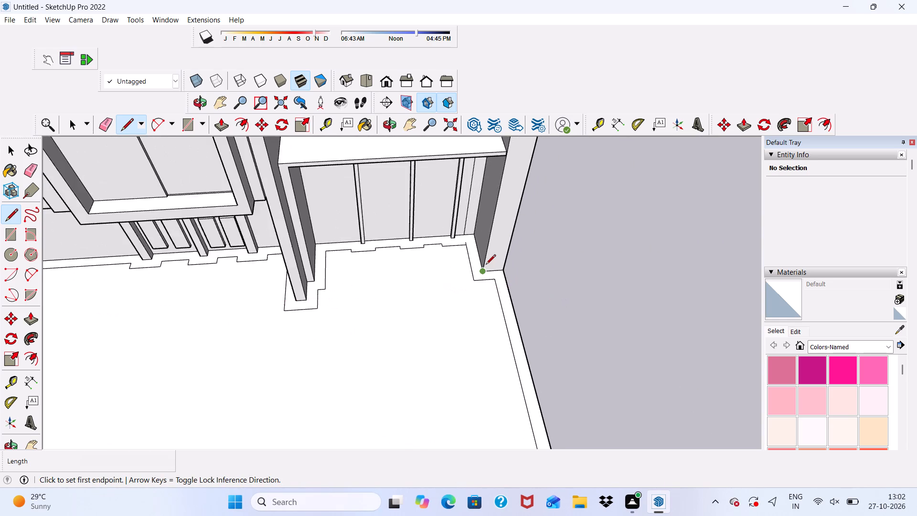
pyautogui.scroll(6, 486, 265)
pyautogui.click(500, 287)
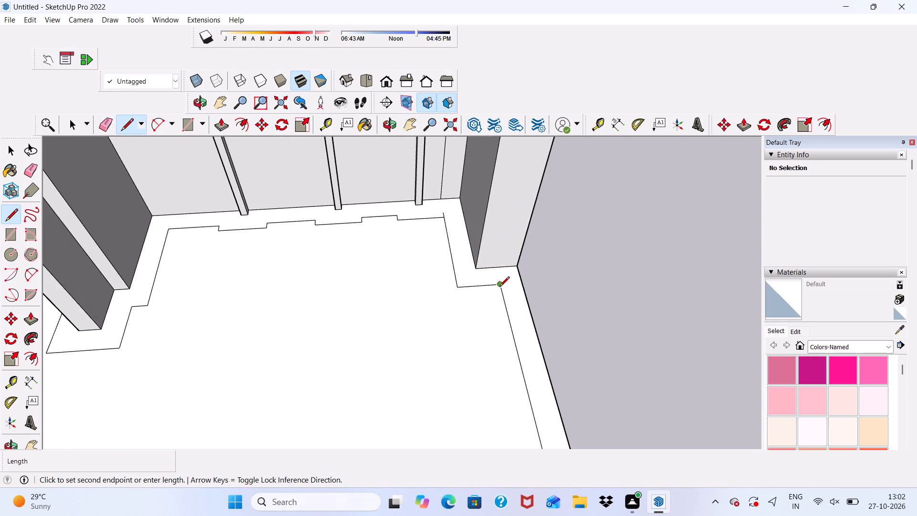
pyautogui.click(496, 268)
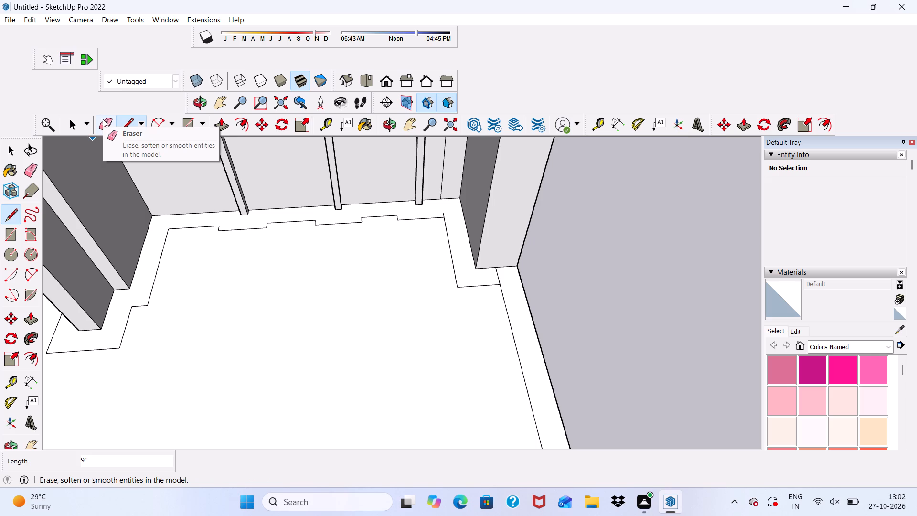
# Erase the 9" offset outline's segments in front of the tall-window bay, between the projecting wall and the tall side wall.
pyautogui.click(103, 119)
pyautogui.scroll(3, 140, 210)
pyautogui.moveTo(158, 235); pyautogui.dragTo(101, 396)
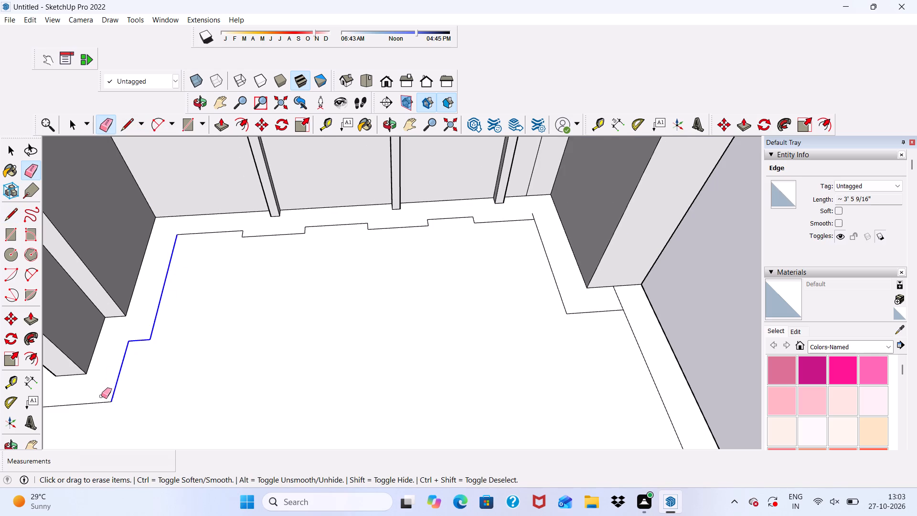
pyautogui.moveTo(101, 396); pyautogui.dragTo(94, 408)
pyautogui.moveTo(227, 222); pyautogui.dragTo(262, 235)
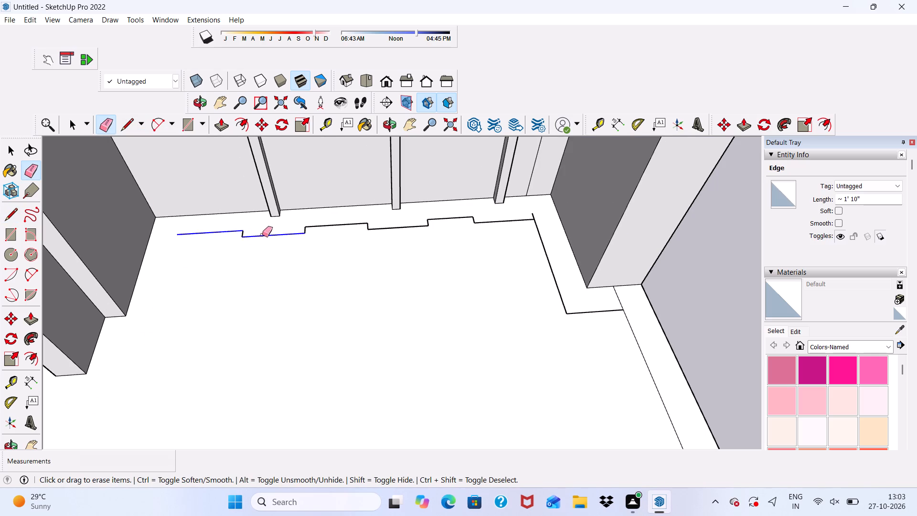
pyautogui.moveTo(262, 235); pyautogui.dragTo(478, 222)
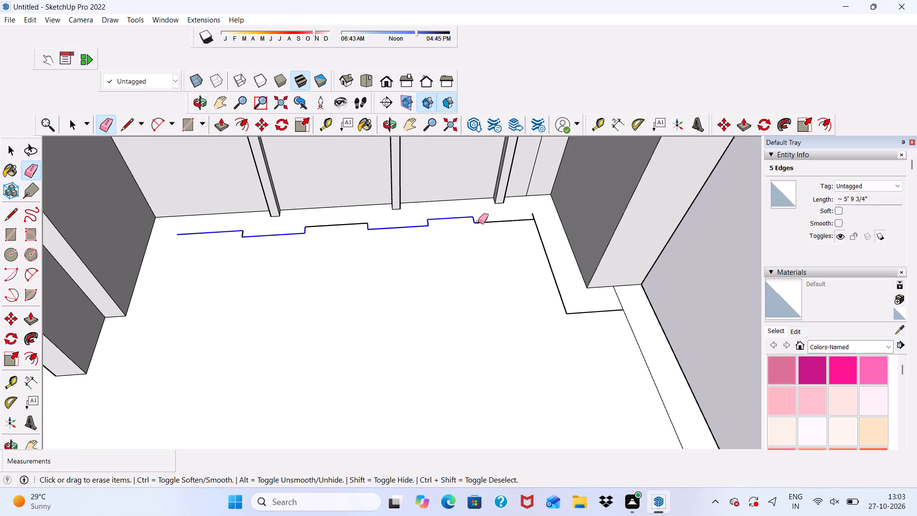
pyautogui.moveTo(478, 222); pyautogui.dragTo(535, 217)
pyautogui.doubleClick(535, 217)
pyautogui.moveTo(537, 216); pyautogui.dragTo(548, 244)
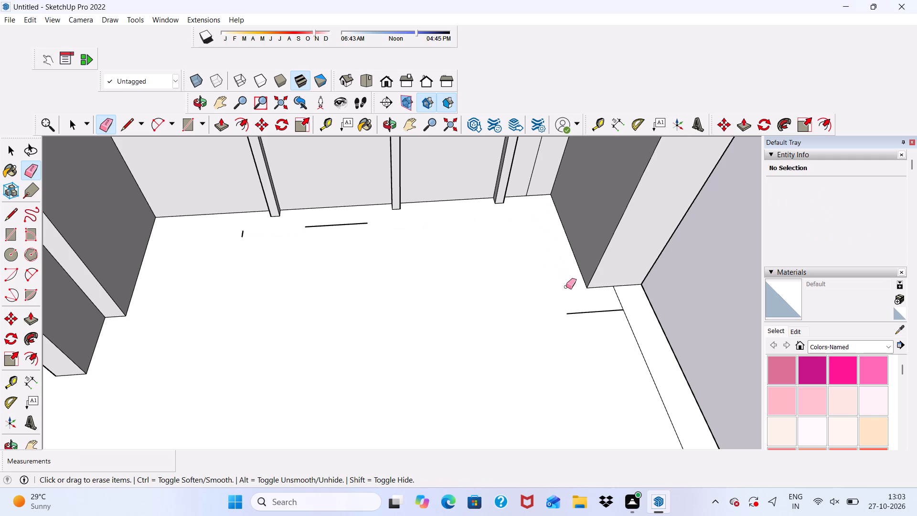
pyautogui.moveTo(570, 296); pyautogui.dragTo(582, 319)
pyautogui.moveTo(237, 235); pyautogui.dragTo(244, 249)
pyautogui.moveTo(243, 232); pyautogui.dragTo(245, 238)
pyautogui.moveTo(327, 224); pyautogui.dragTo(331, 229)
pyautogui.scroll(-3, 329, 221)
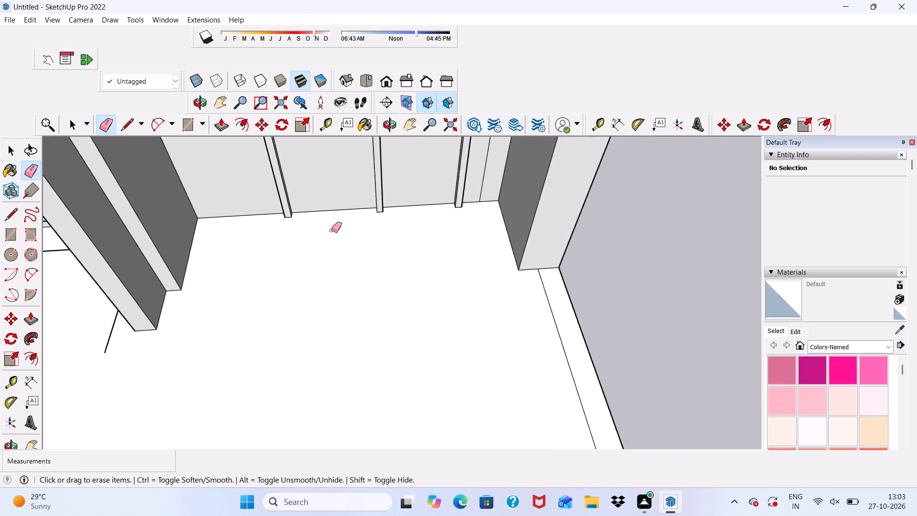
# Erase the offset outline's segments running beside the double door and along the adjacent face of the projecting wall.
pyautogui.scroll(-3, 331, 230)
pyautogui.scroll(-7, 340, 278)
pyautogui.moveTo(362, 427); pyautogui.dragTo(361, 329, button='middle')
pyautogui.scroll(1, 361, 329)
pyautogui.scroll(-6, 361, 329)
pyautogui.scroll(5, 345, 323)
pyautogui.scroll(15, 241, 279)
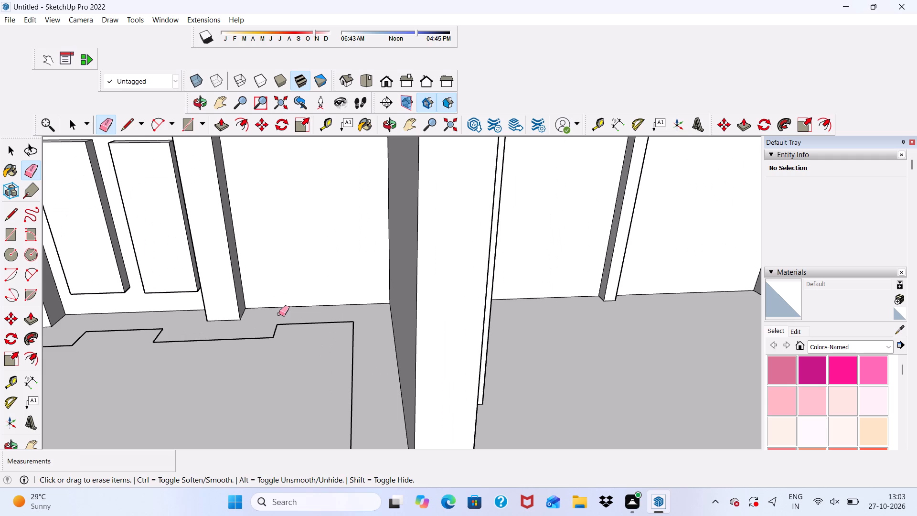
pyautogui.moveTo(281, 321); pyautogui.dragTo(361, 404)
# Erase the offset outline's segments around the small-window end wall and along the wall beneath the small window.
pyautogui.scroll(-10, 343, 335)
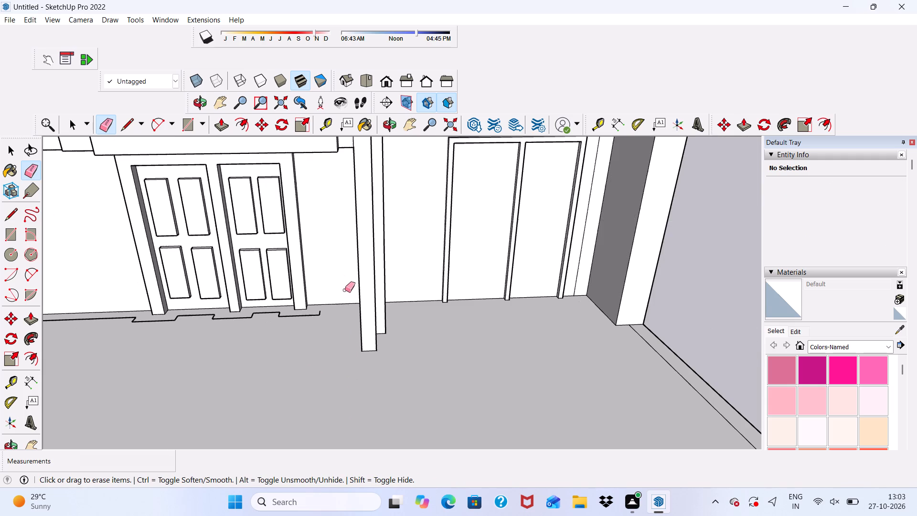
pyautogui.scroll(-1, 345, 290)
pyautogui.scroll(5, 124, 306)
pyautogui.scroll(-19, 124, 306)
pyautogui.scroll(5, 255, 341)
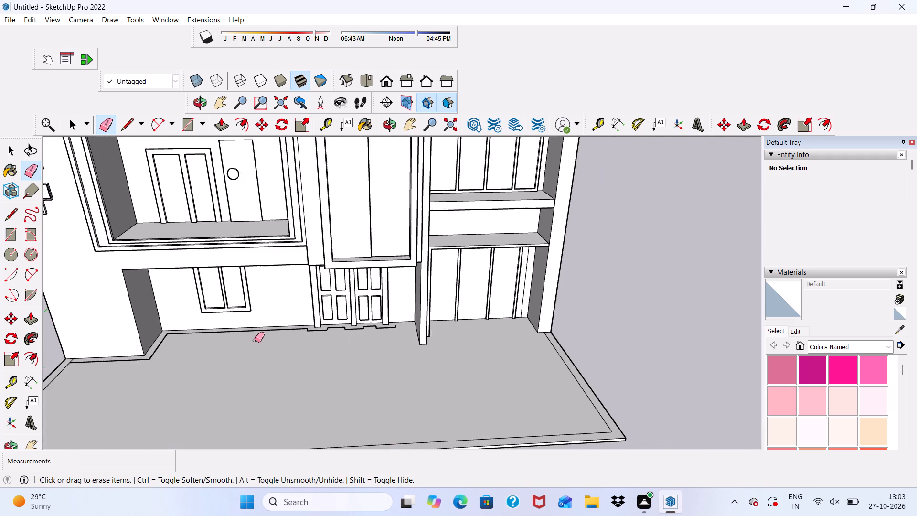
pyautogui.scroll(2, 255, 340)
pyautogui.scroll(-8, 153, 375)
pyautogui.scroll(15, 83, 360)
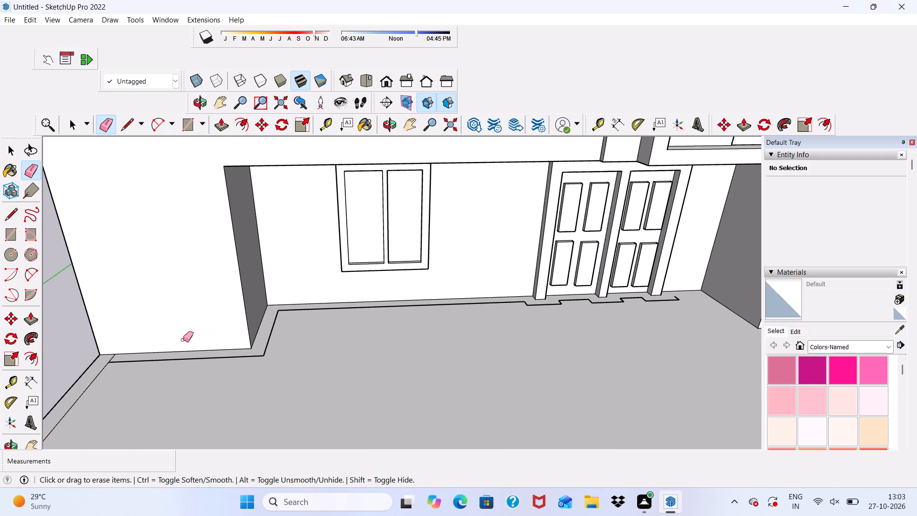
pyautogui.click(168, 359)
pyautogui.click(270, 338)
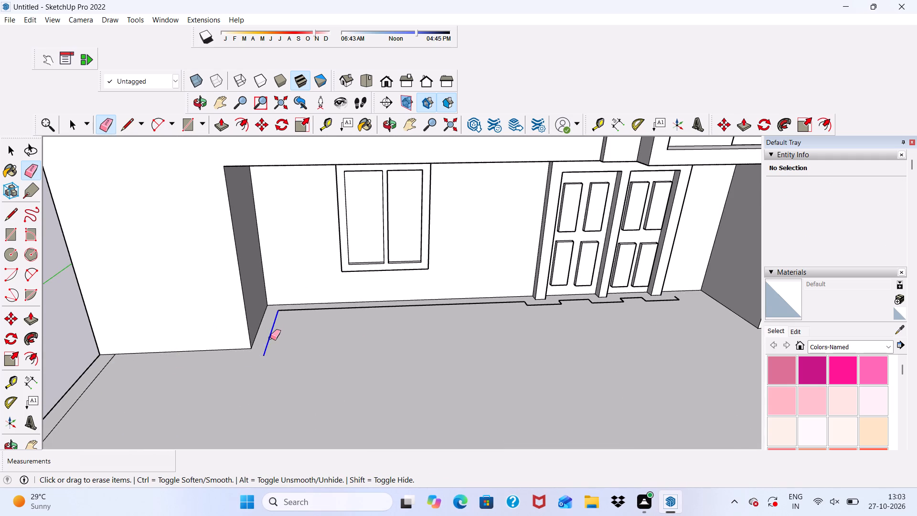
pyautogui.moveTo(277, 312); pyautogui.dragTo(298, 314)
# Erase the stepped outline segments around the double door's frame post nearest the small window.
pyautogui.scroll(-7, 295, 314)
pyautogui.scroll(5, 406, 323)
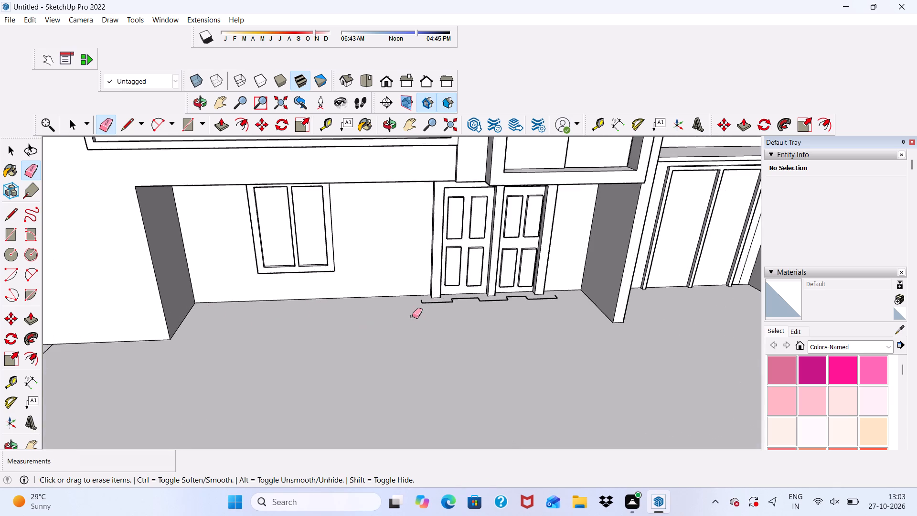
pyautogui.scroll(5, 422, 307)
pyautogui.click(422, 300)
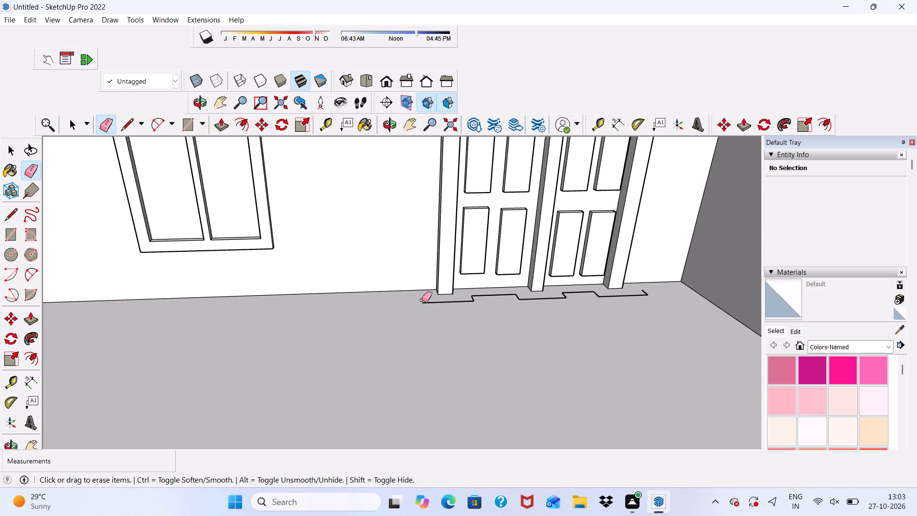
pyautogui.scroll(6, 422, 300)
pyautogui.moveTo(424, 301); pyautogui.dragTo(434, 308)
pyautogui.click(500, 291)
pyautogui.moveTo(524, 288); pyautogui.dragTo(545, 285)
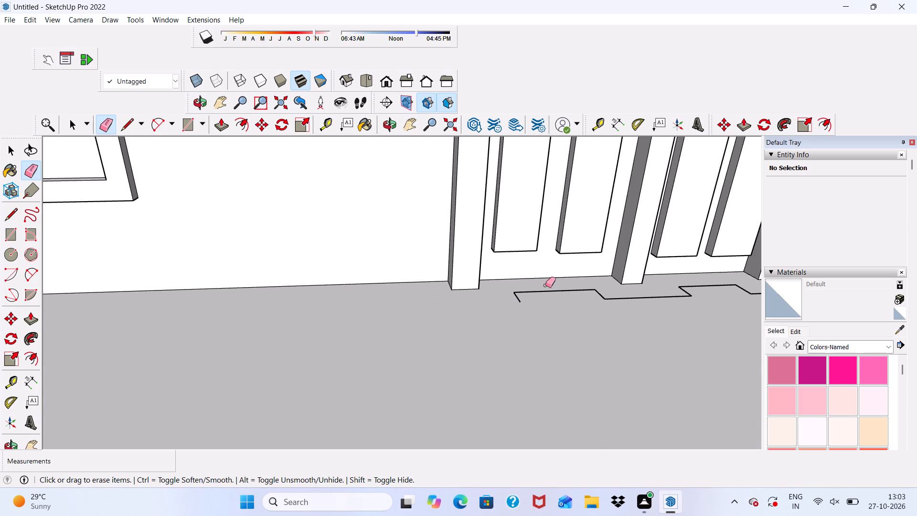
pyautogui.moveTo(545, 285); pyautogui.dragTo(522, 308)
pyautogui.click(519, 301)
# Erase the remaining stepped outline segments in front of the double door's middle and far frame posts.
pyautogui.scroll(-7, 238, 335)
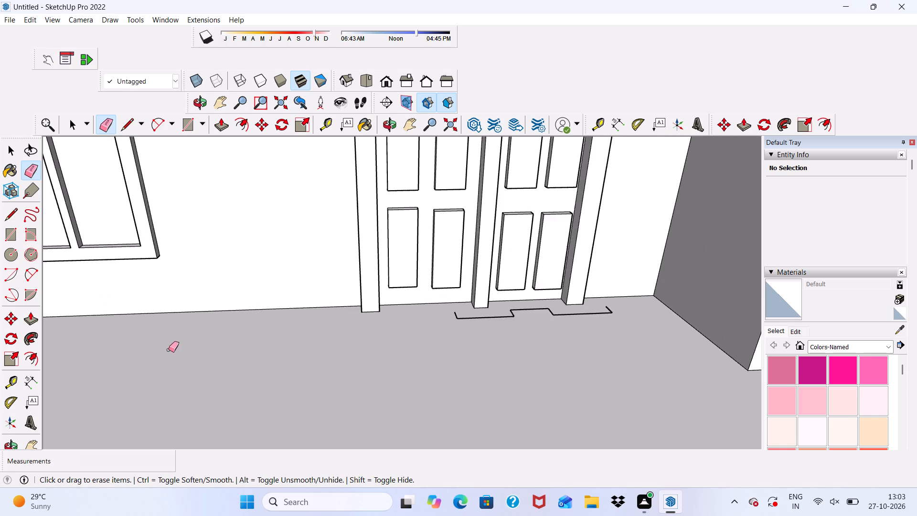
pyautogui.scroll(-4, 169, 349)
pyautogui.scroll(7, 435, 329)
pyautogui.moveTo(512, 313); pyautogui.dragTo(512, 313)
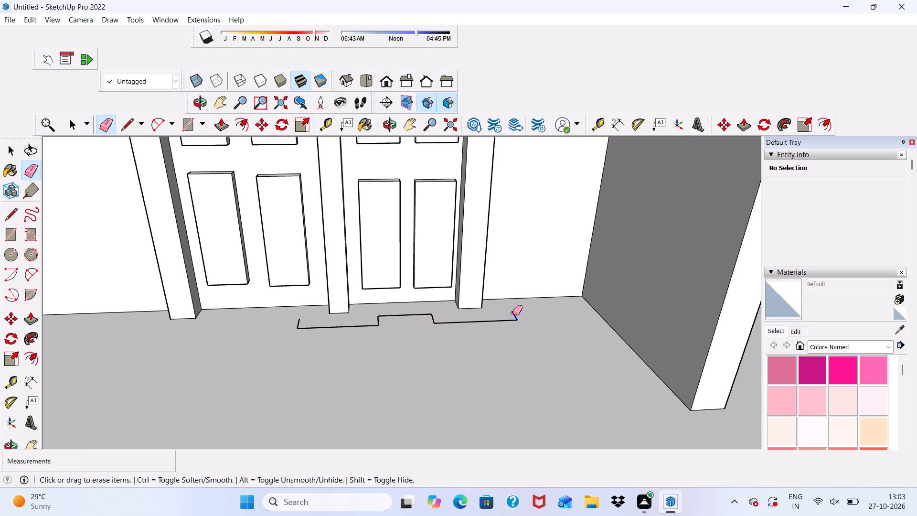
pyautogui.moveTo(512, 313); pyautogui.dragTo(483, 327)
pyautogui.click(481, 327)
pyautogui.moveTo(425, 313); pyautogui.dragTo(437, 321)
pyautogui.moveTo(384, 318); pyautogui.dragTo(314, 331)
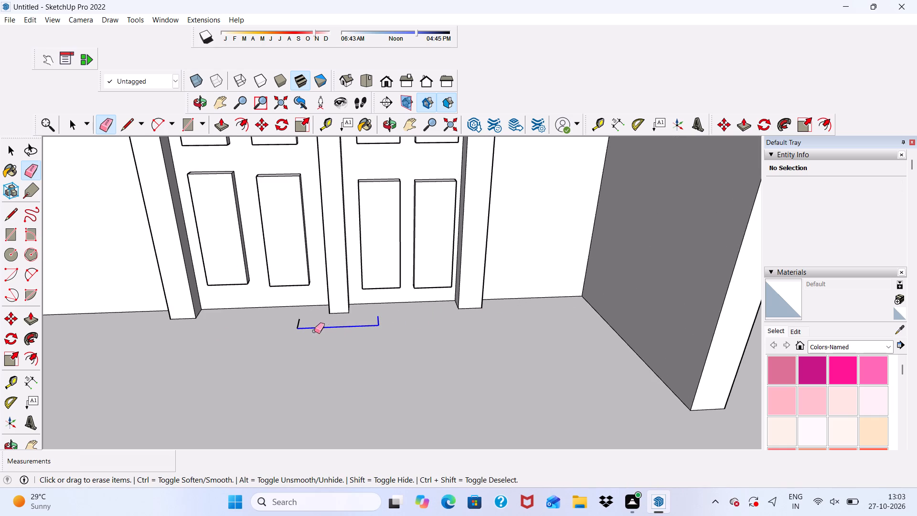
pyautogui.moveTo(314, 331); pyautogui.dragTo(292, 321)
# Examine the porch slab from above and below, including where its underside meets the bases of the front walls.
pyautogui.scroll(-17, 291, 308)
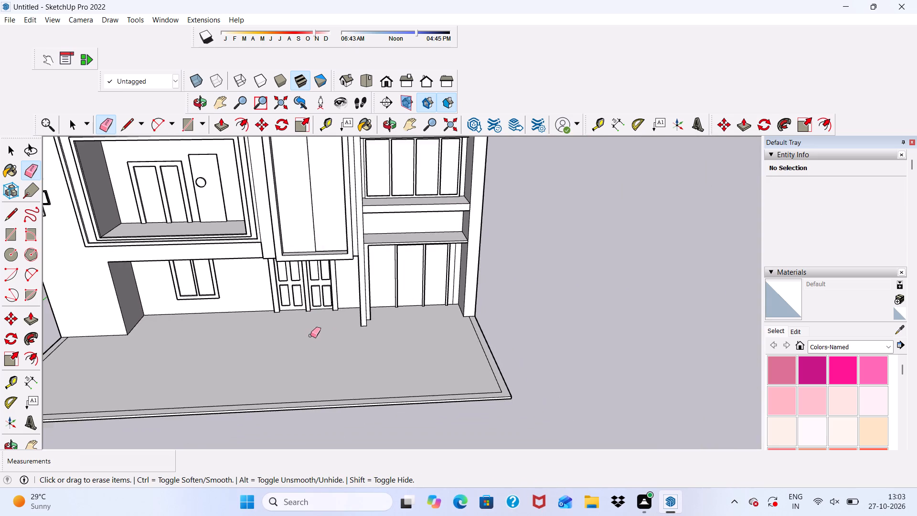
pyautogui.moveTo(312, 341); pyautogui.dragTo(329, 316, button='middle')
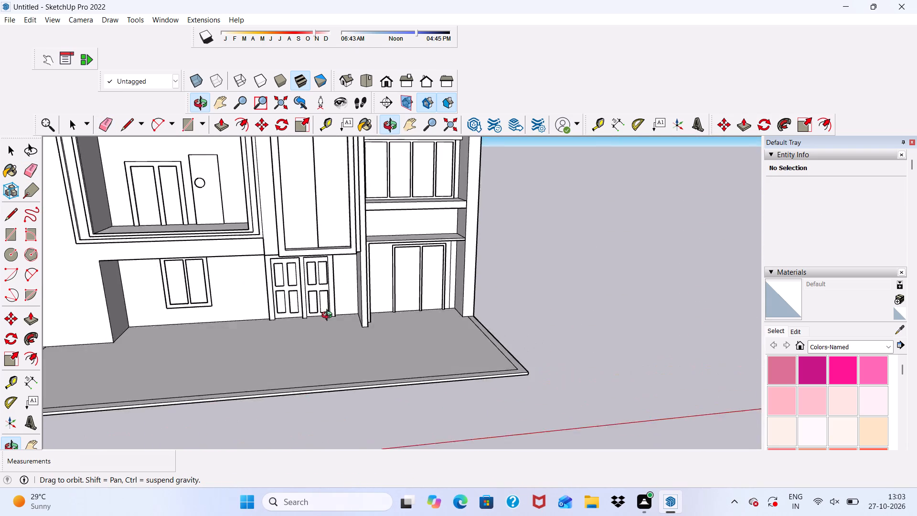
pyautogui.moveTo(329, 316); pyautogui.dragTo(264, 210, button='middle')
pyautogui.scroll(-4, 266, 216)
pyautogui.press('space')
pyautogui.scroll(6, 300, 262)
pyautogui.scroll(-2, 300, 262)
pyautogui.scroll(6, 349, 361)
pyautogui.moveTo(358, 264); pyautogui.dragTo(358, 187, button='middle')
pyautogui.scroll(10, 400, 280)
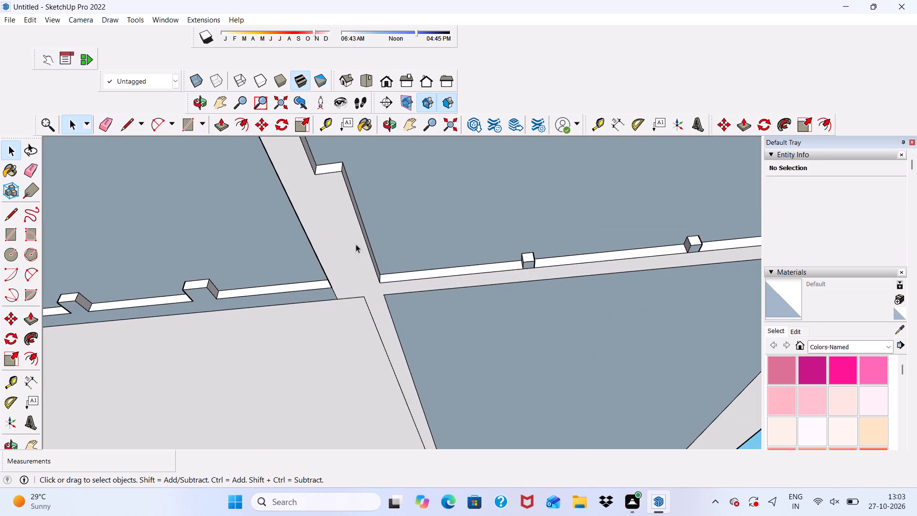
pyautogui.scroll(-6, 346, 238)
pyautogui.scroll(1, 399, 310)
pyautogui.moveTo(399, 310); pyautogui.dragTo(218, 441, button='middle')
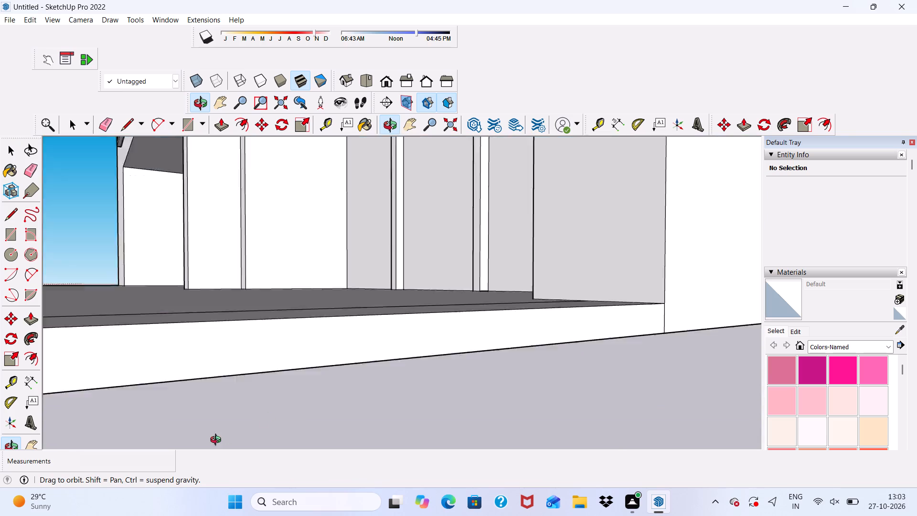
pyautogui.moveTo(218, 441); pyautogui.dragTo(203, 431, button='middle')
pyautogui.scroll(-5, 238, 306)
pyautogui.moveTo(269, 344); pyautogui.dragTo(309, 212, button='middle')
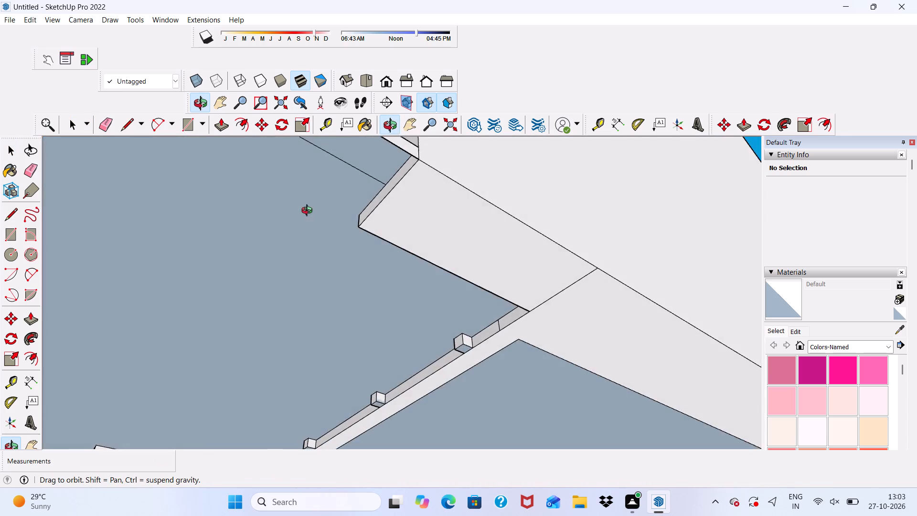
pyautogui.moveTo(309, 212); pyautogui.dragTo(481, 336, button='middle')
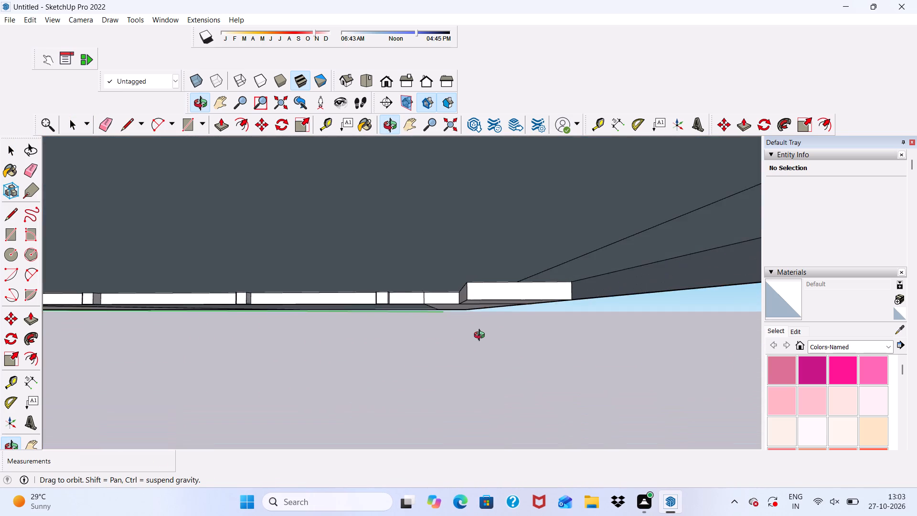
pyautogui.moveTo(481, 336); pyautogui.dragTo(449, 328, button='middle')
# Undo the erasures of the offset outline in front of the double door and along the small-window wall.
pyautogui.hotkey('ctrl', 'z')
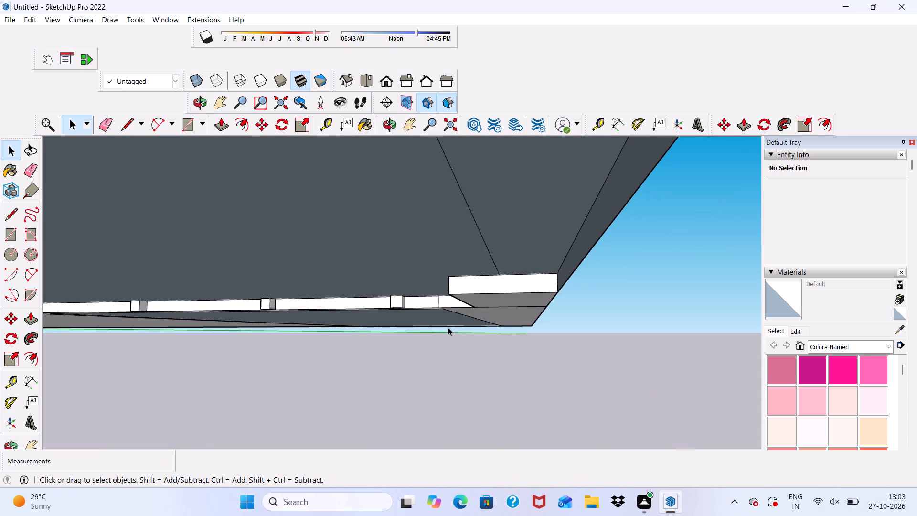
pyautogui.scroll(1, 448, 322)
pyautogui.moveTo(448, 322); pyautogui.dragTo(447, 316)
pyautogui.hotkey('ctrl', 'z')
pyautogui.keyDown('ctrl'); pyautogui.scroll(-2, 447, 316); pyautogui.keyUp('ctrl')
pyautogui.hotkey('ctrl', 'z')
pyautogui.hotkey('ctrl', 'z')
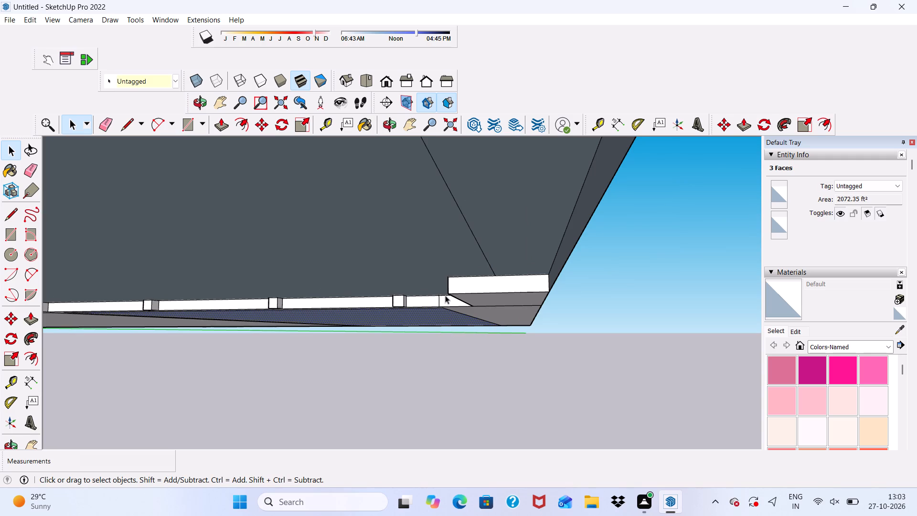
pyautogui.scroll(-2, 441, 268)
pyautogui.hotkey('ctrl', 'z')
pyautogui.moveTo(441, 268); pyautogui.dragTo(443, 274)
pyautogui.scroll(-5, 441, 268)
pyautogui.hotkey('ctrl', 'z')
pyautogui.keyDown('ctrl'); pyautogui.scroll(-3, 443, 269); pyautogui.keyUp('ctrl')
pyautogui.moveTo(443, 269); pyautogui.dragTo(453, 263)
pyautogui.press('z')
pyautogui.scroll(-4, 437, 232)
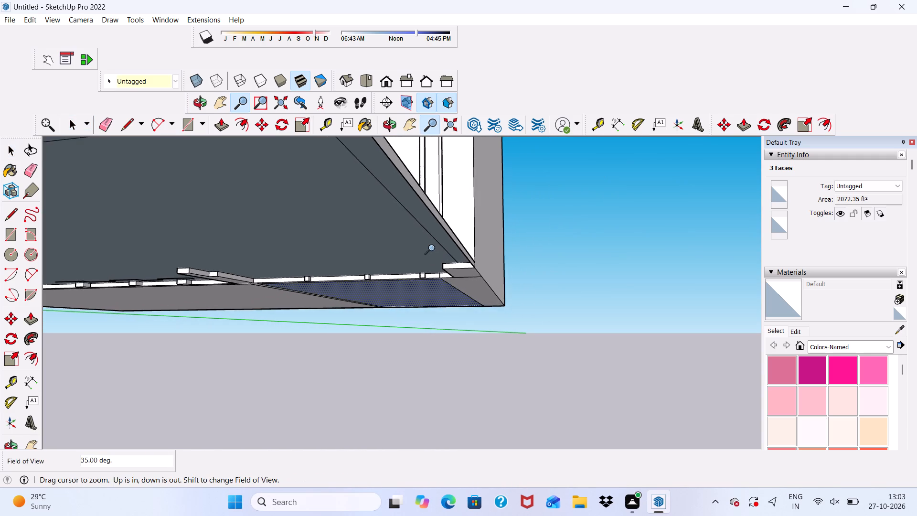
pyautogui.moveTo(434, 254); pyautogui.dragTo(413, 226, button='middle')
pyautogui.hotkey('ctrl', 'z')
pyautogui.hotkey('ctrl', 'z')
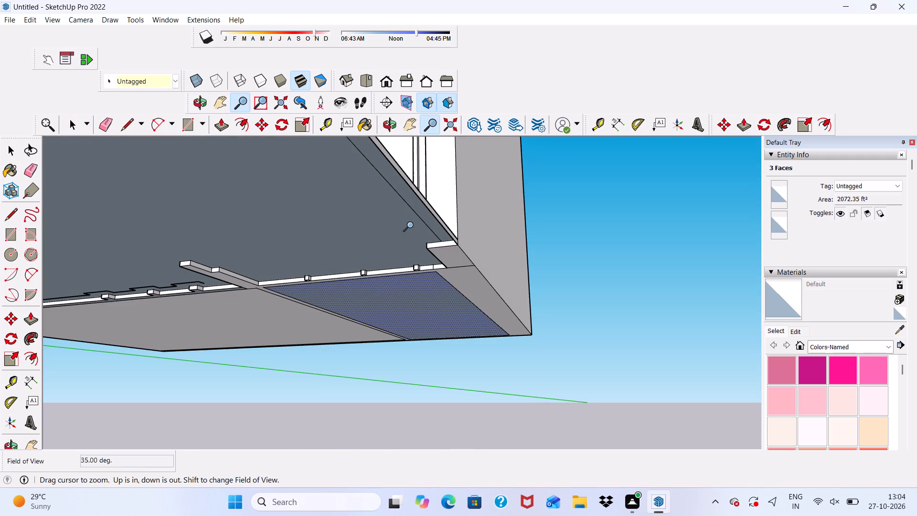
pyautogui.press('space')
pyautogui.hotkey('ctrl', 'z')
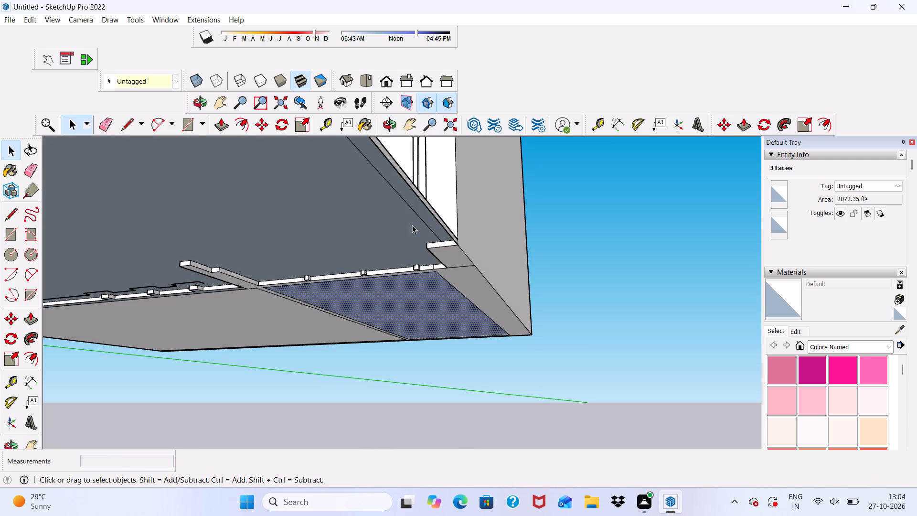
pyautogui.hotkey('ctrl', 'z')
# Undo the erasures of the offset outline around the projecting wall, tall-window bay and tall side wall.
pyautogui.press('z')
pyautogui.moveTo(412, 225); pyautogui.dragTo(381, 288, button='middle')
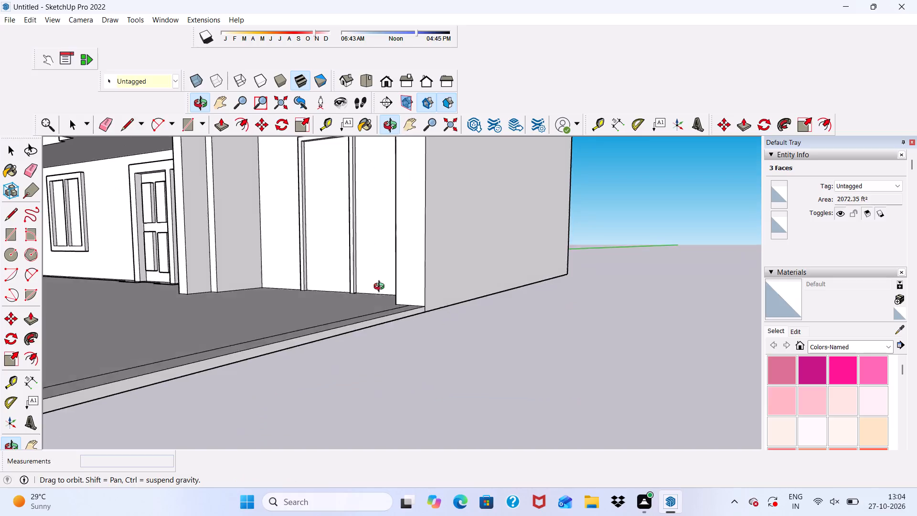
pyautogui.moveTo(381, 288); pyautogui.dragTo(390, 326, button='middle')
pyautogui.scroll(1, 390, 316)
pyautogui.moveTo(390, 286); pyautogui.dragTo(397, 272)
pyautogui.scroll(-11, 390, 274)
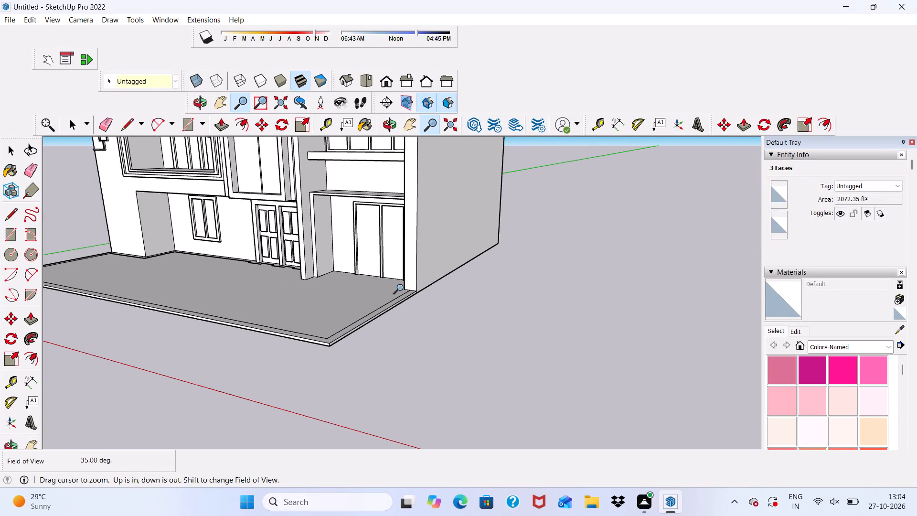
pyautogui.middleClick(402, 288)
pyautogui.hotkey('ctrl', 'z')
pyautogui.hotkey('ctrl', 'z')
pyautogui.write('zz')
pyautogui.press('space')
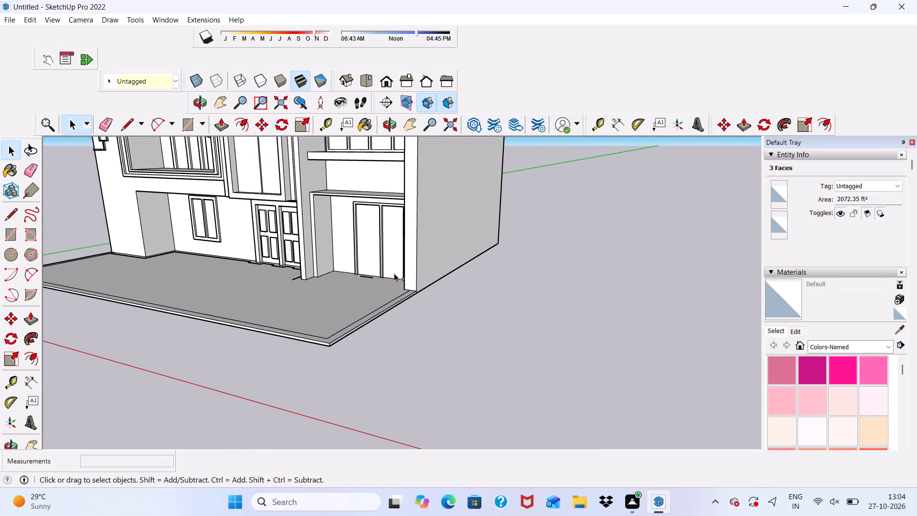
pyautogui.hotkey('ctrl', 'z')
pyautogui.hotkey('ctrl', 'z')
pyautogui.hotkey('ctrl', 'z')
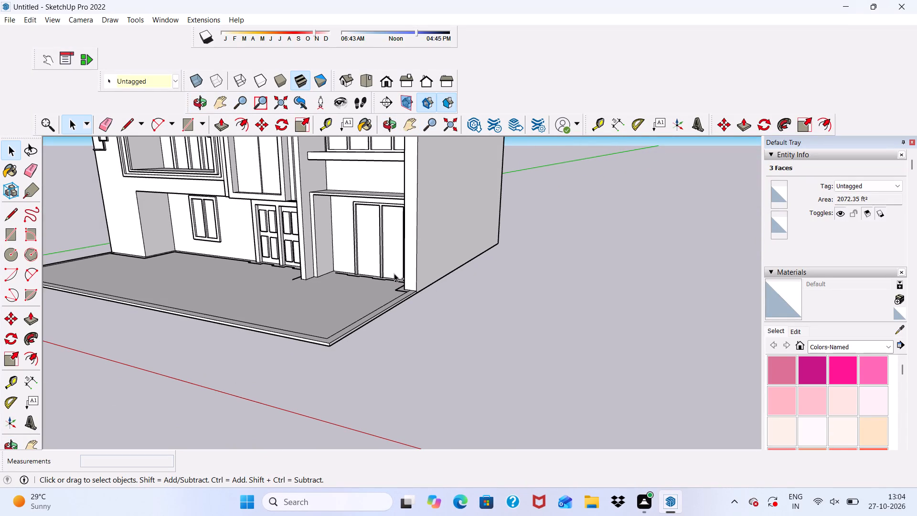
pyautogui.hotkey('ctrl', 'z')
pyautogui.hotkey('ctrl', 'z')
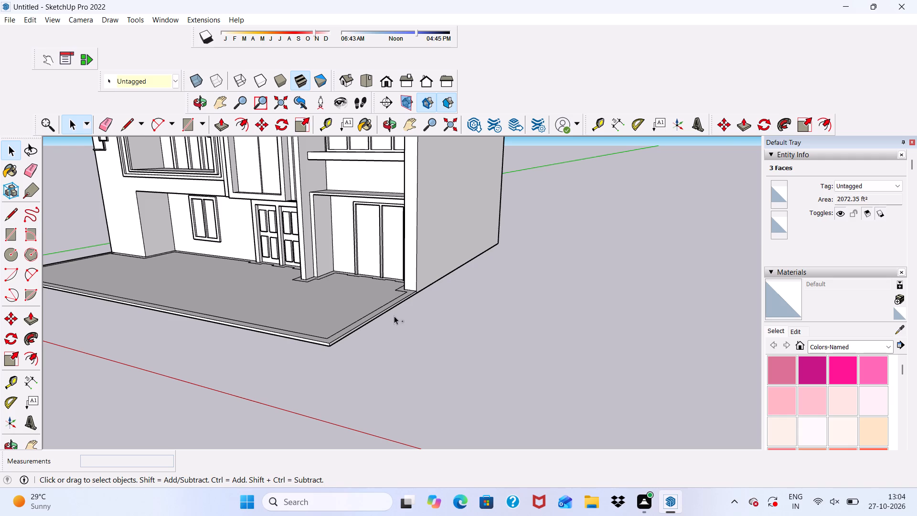
# Undo the two 9" connecting lines, the 9" offset of the porch slab's top face and the edit before it.
pyautogui.hotkey('ctrl', 'z')
pyautogui.hotkey('ctrl', 'z')
pyautogui.moveTo(349, 345); pyautogui.dragTo(346, 131, button='middle')
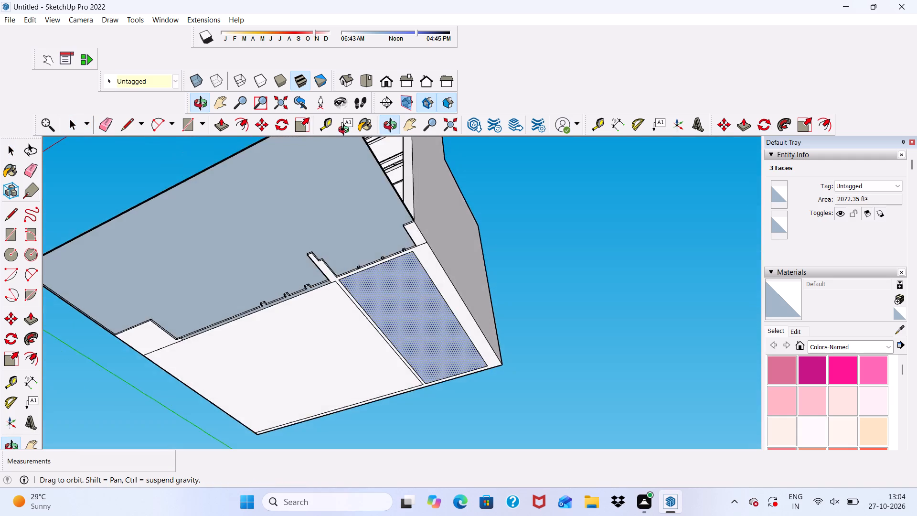
pyautogui.moveTo(346, 131); pyautogui.dragTo(351, 372, button='middle')
pyautogui.hotkey('ctrl', 'z')
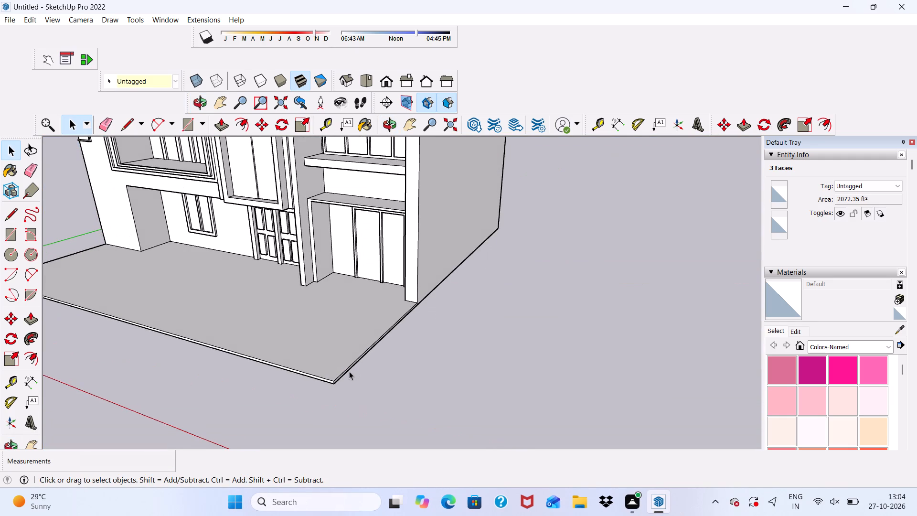
pyautogui.hotkey('ctrl', 'z')
pyautogui.moveTo(345, 397); pyautogui.dragTo(350, 259, button='middle')
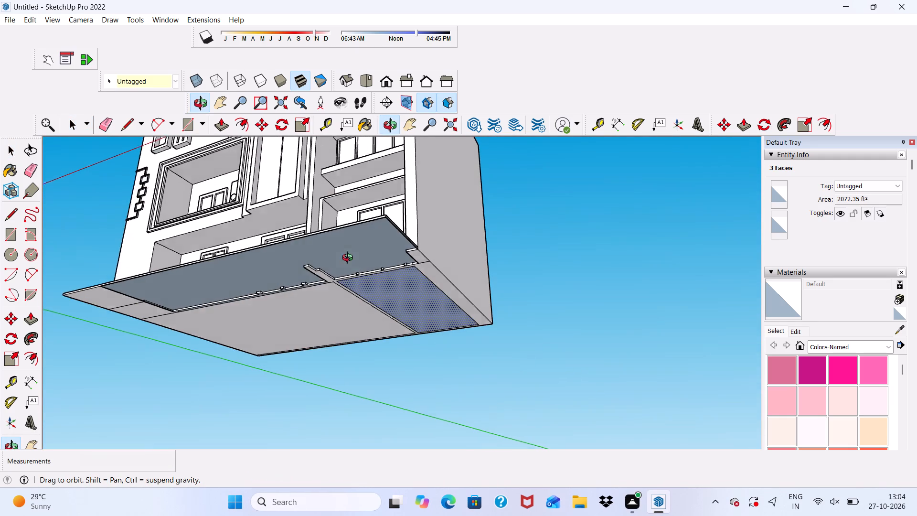
# Undo the recent porch slab edits, back past the slab's extension in front of the wall with the square-chain decoration.
pyautogui.moveTo(350, 259); pyautogui.dragTo(350, 261, button='middle')
pyautogui.hotkey('ctrl', 'z')
pyautogui.hotkey('ctrl', 'z')
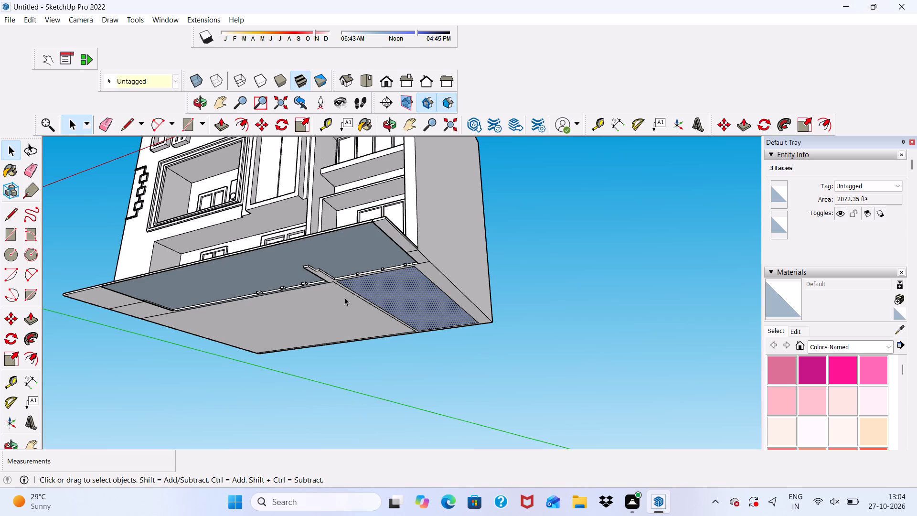
pyautogui.hotkey('ctrl', 'z')
pyautogui.moveTo(344, 298); pyautogui.dragTo(309, 451, button='middle')
pyautogui.hotkey('ctrl', 'z')
pyautogui.hotkey('ctrl', 'z')
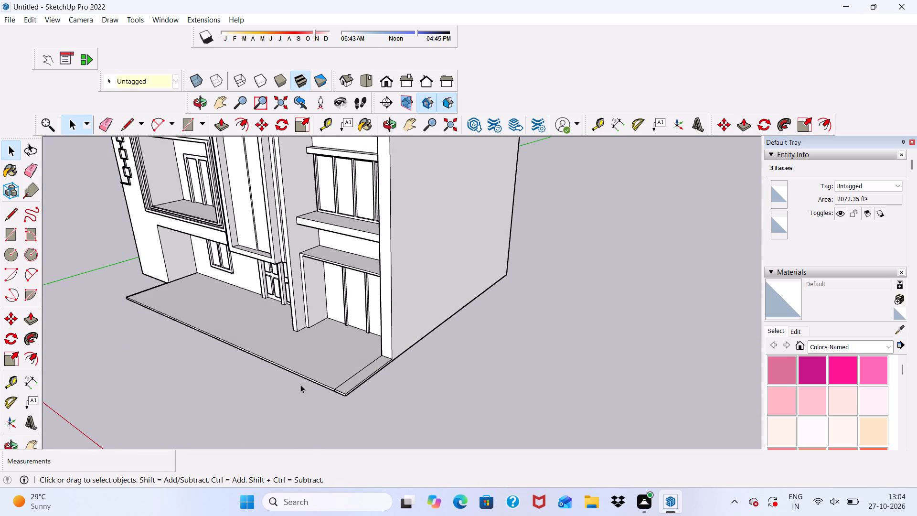
pyautogui.hotkey('ctrl', 'z')
# Push/Pull the porch slab's underside face 3" until it meets the level of the building's base.
pyautogui.moveTo(299, 394); pyautogui.dragTo(342, 234, button='middle')
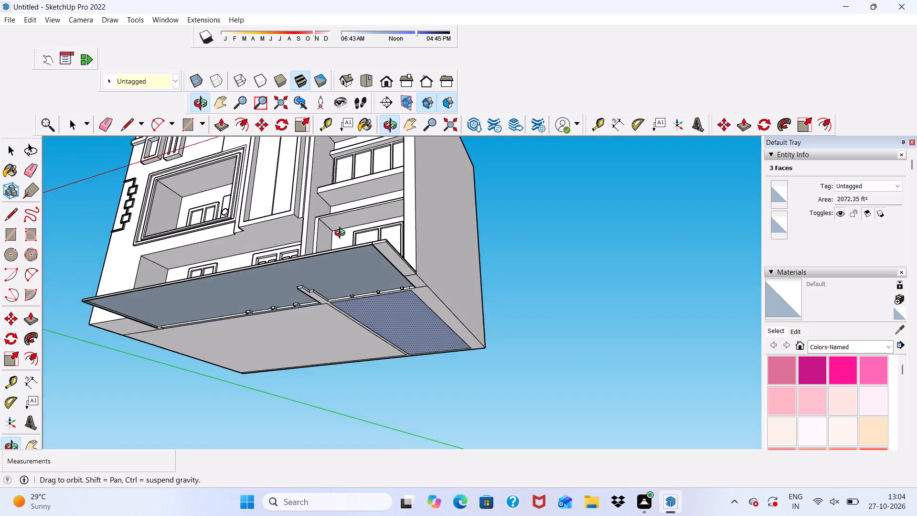
pyautogui.moveTo(342, 234); pyautogui.dragTo(285, 455, button='middle')
pyautogui.moveTo(272, 411); pyautogui.dragTo(272, 411, button='middle')
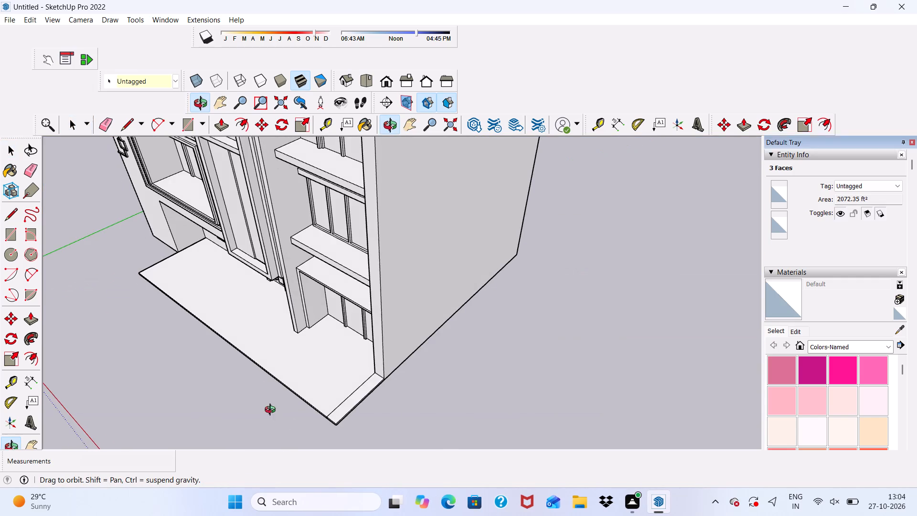
pyautogui.moveTo(272, 411); pyautogui.dragTo(303, 262, button='middle')
pyautogui.scroll(6, 303, 262)
pyautogui.scroll(-1, 303, 262)
pyautogui.scroll(6, 286, 384)
pyautogui.scroll(-4, 286, 384)
pyautogui.moveTo(286, 384); pyautogui.dragTo(298, 202, button='middle')
pyautogui.scroll(3, 298, 202)
pyautogui.click(298, 202)
pyautogui.click(218, 123)
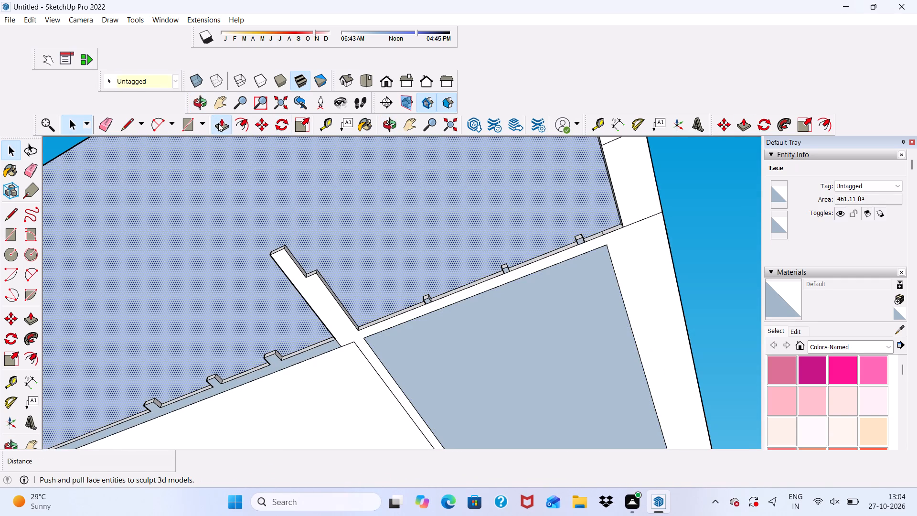
pyautogui.click(248, 196)
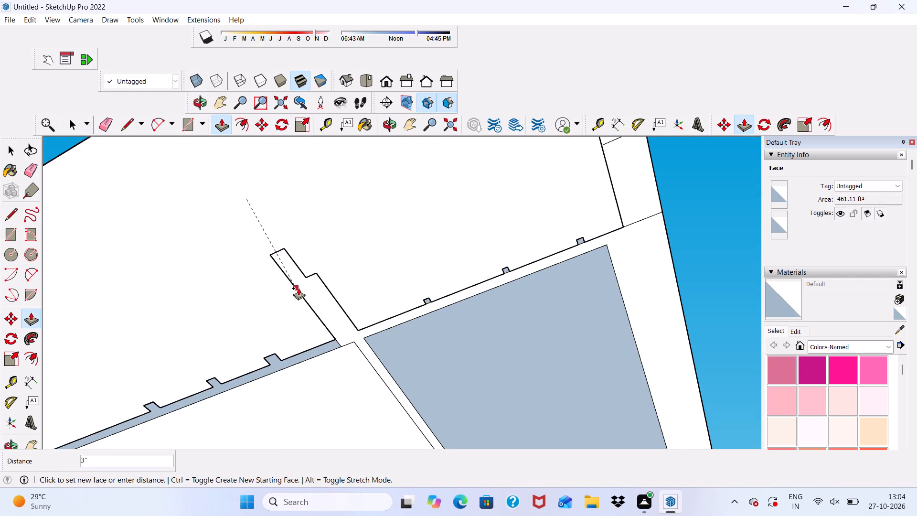
pyautogui.click(304, 289)
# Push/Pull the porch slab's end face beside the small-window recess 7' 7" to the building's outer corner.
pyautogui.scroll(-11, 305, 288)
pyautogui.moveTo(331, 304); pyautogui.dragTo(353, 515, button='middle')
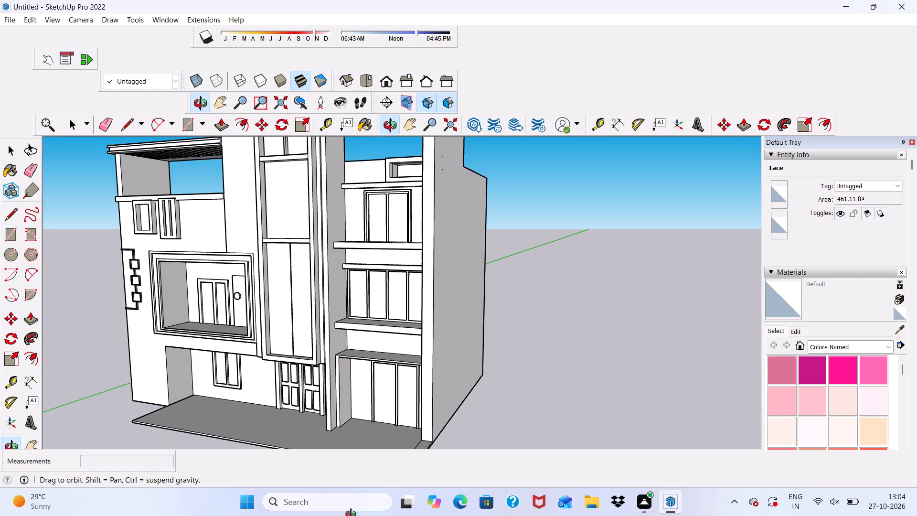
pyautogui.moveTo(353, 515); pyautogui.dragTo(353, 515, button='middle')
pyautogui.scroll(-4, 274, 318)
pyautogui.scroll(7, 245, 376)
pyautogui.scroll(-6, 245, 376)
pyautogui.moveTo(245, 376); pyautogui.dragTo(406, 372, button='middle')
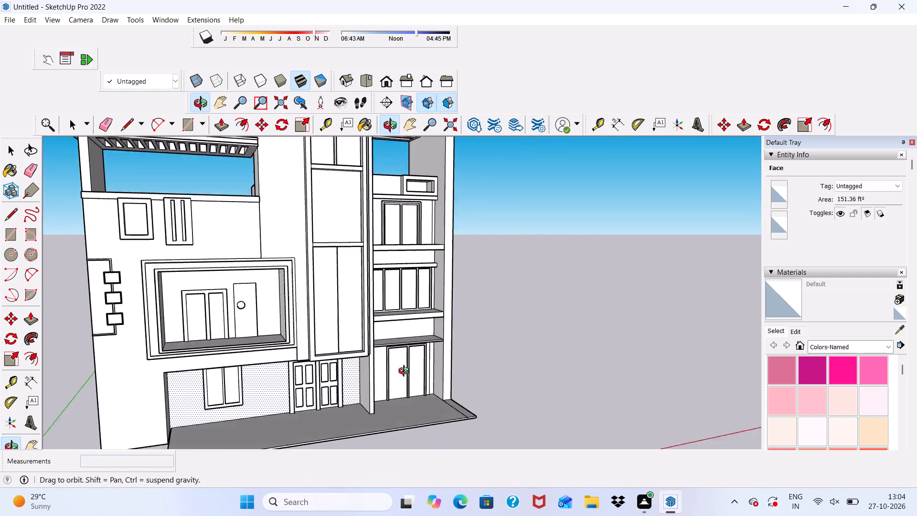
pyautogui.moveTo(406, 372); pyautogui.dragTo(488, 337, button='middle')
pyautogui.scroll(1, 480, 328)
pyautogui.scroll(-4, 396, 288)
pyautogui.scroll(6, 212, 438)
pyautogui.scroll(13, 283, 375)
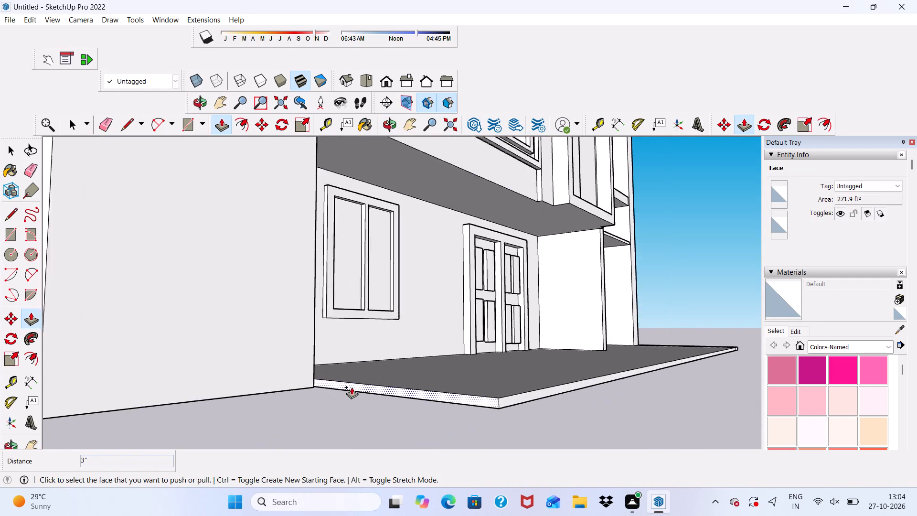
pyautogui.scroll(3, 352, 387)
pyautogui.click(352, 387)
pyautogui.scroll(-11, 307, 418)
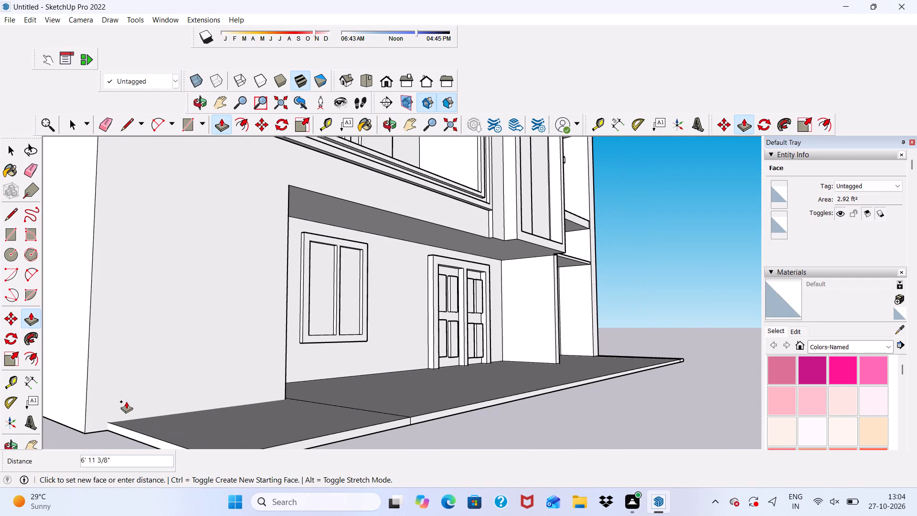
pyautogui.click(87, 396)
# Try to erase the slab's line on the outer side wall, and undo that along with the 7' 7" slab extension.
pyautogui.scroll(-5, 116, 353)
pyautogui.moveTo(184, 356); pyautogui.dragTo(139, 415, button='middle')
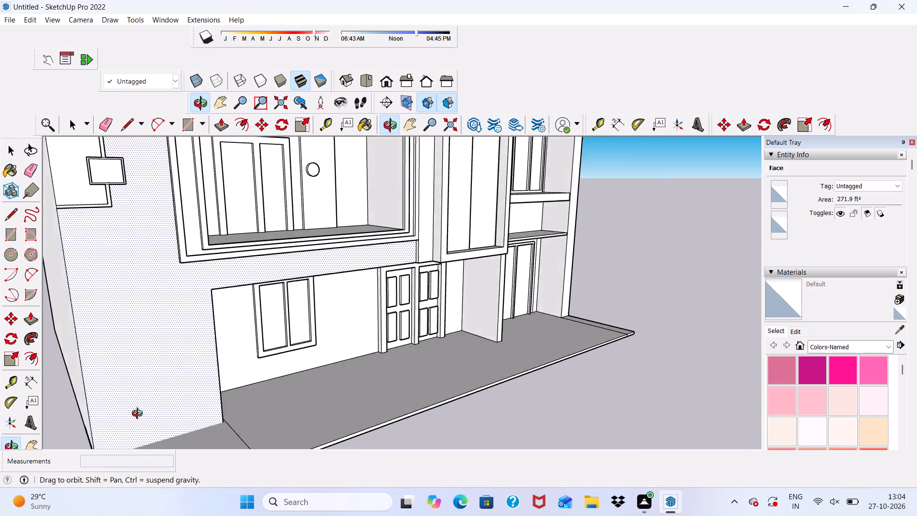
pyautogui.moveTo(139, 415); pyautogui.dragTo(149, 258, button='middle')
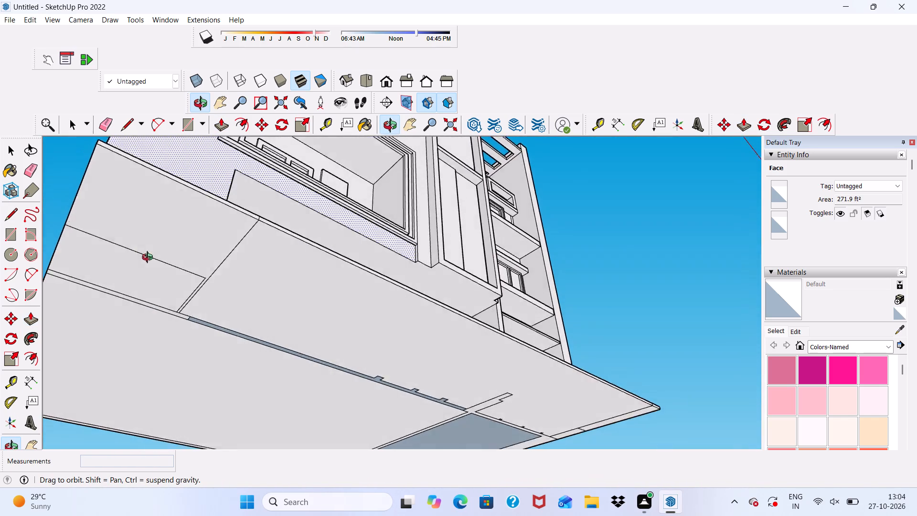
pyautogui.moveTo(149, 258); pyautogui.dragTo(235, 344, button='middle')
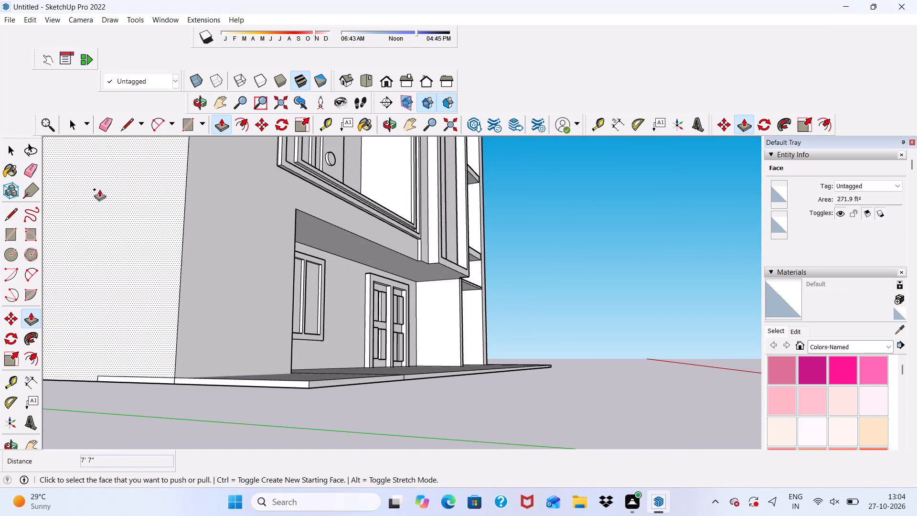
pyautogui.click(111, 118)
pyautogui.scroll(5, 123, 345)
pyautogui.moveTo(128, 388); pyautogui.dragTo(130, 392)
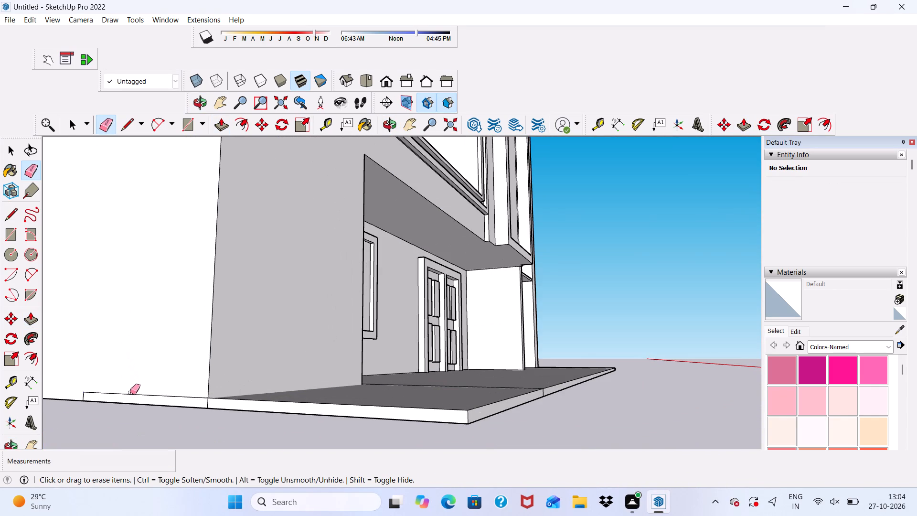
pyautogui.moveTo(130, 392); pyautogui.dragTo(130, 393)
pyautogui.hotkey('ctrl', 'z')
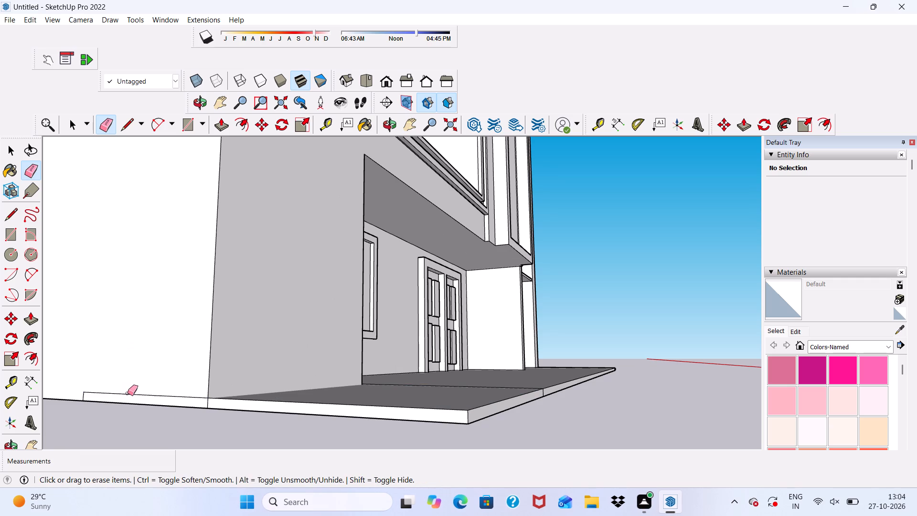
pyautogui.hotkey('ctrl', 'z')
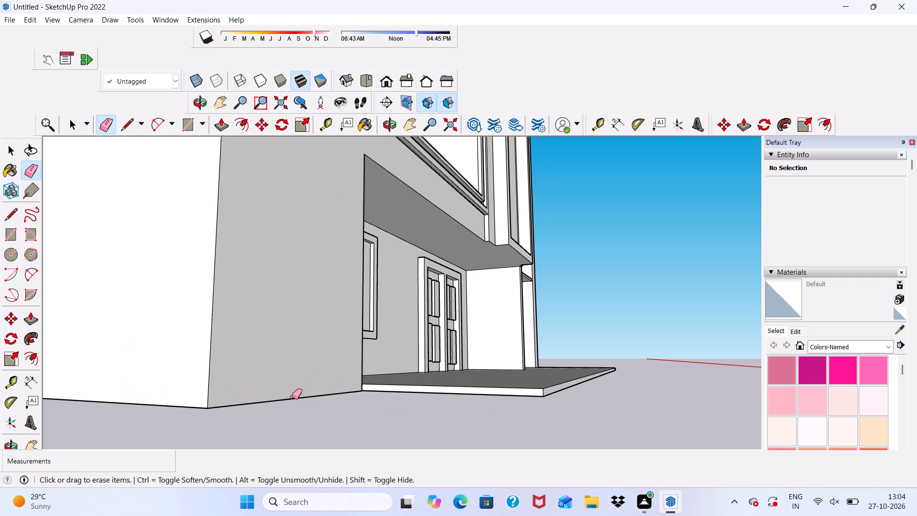
# Extend the porch slab's end face beside the small-window recess 7' 7", flush with the building's outer side wall.
pyautogui.press('space')
pyautogui.scroll(-4, 290, 414)
pyautogui.scroll(7, 374, 388)
pyautogui.scroll(5, 316, 414)
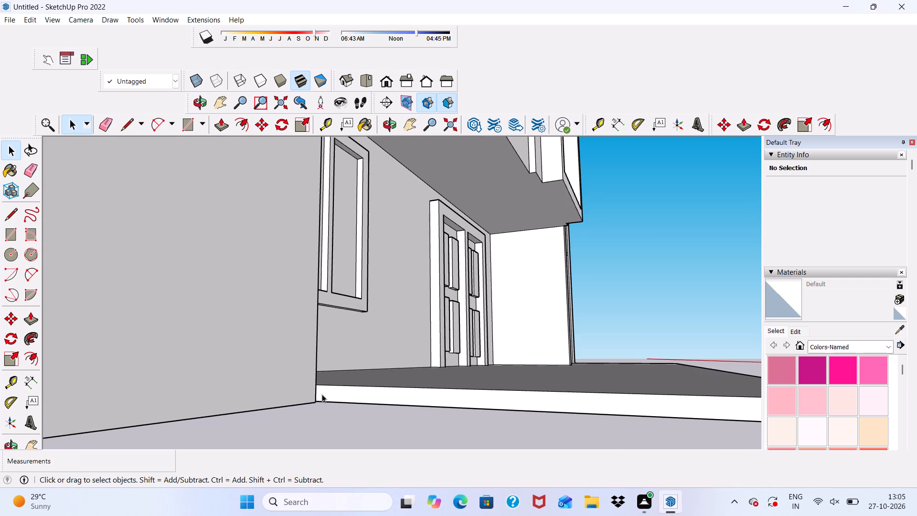
pyautogui.click(322, 394)
pyautogui.scroll(-3, 321, 400)
pyautogui.moveTo(312, 424); pyautogui.dragTo(254, 413, button='middle')
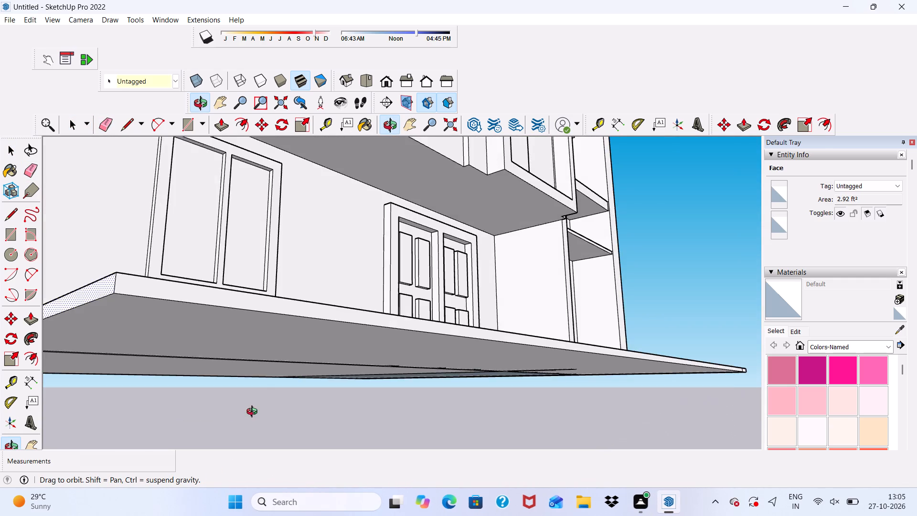
pyautogui.moveTo(254, 413); pyautogui.dragTo(301, 420, button='middle')
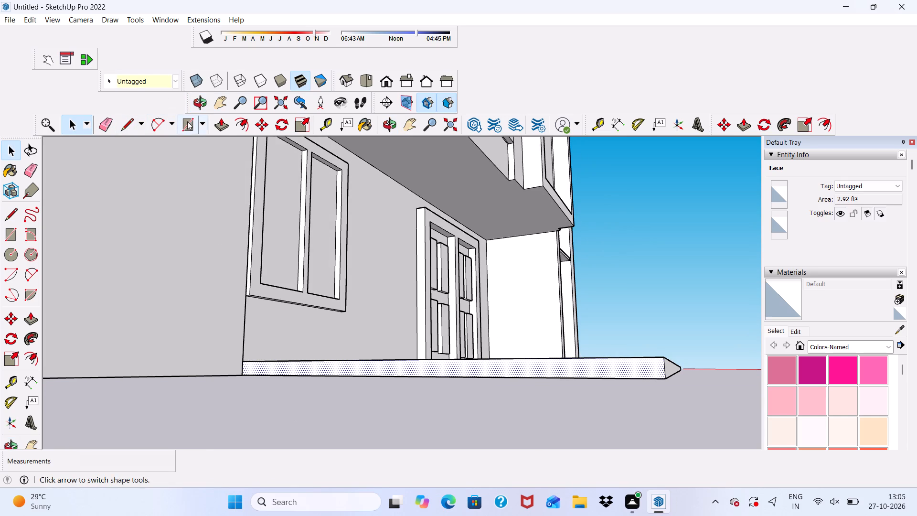
pyautogui.click(217, 127)
pyautogui.click(257, 364)
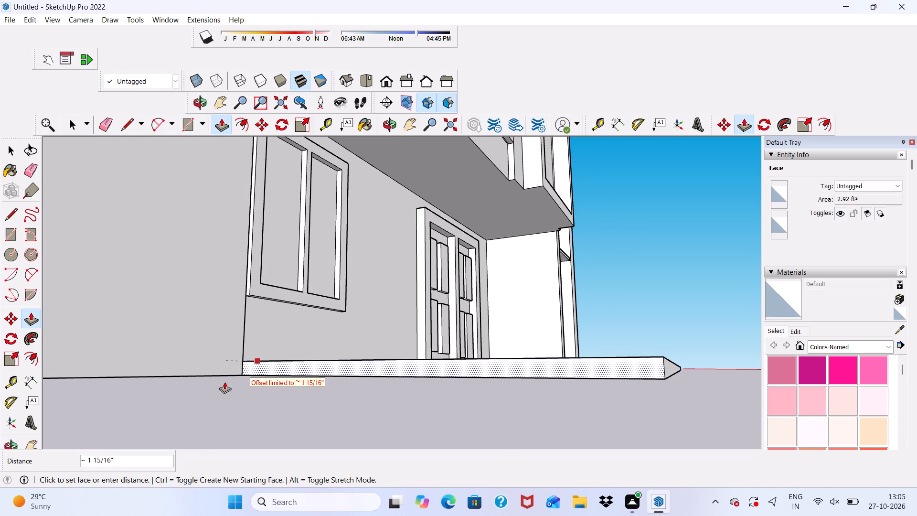
pyautogui.scroll(-3, 181, 367)
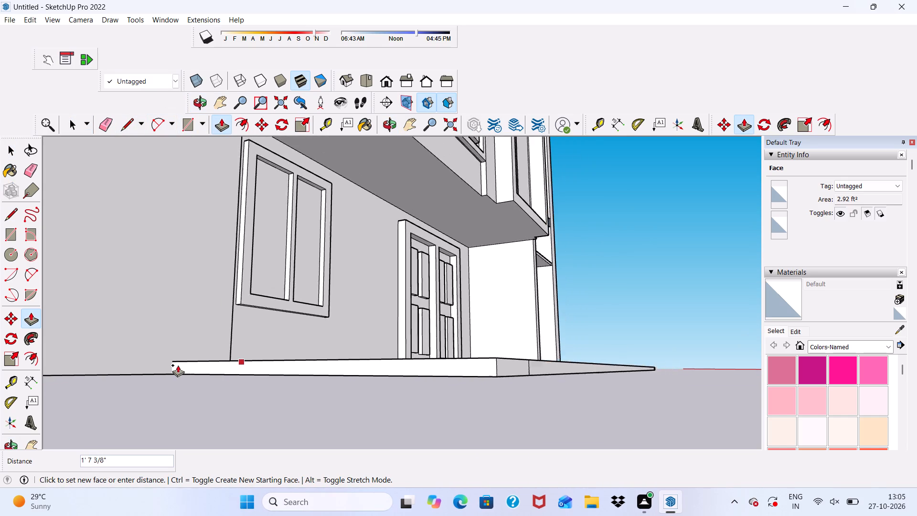
pyautogui.scroll(-15, 178, 365)
pyautogui.moveTo(202, 370); pyautogui.dragTo(268, 413, button='middle')
pyautogui.scroll(-2, 233, 371)
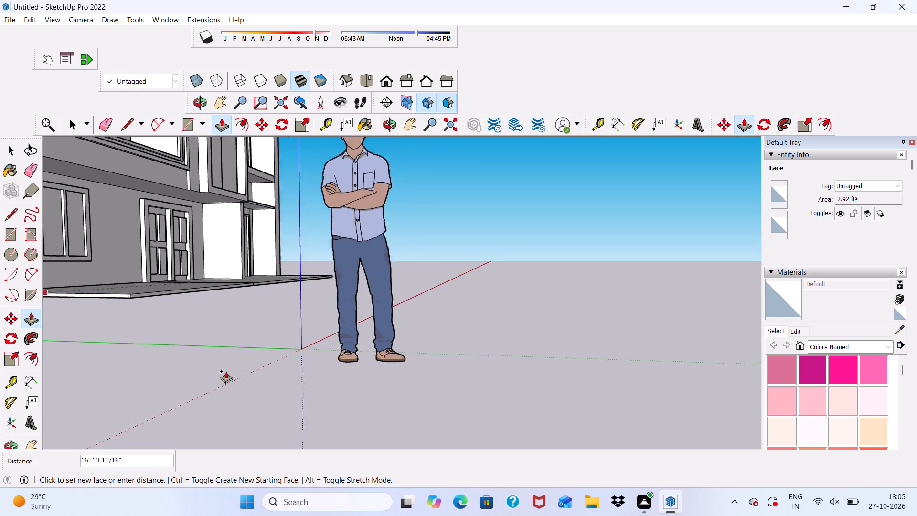
pyautogui.scroll(-9, 226, 371)
pyautogui.scroll(5, 69, 338)
pyautogui.scroll(-9, 71, 325)
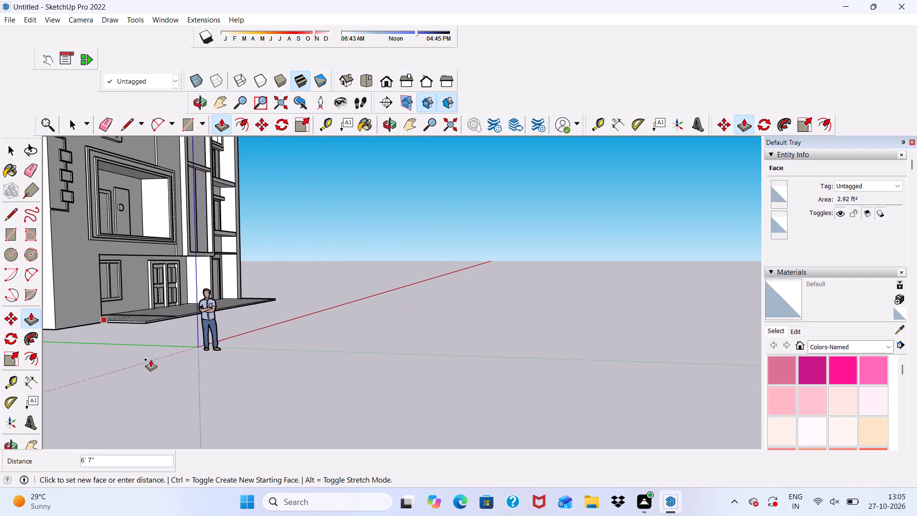
pyautogui.scroll(-4, 150, 359)
pyautogui.scroll(4, 43, 343)
pyautogui.scroll(4, 78, 322)
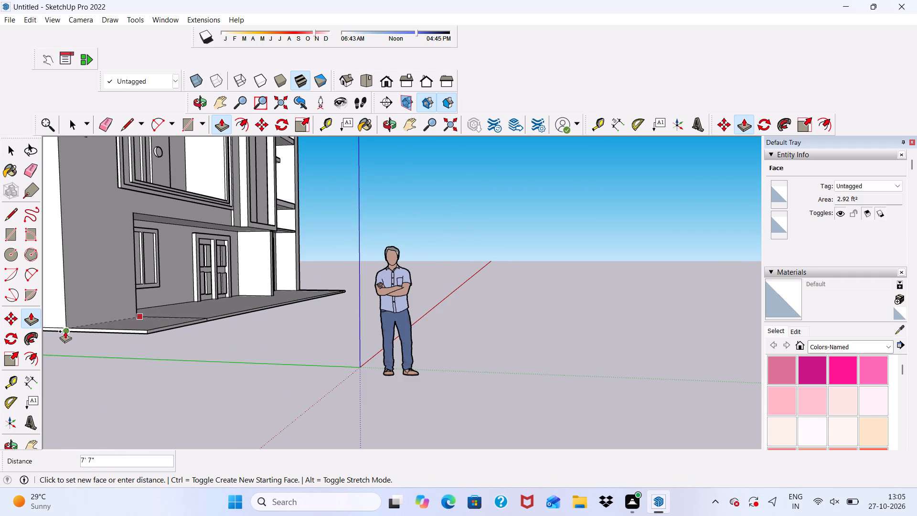
pyautogui.scroll(4, 68, 329)
pyautogui.click(68, 328)
pyautogui.scroll(-2, 75, 327)
pyautogui.moveTo(82, 337); pyautogui.dragTo(86, 258, button='middle')
pyautogui.scroll(1, 132, 195)
pyautogui.scroll(-3, 132, 195)
pyautogui.moveTo(143, 234); pyautogui.dragTo(160, 296, button='middle')
pyautogui.press('space')
# Erase the slab's horizontal line and the leftover short edge at the base of the building's outer side wall.
pyautogui.scroll(2, 160, 296)
pyautogui.moveTo(158, 298); pyautogui.dragTo(158, 314, button='middle')
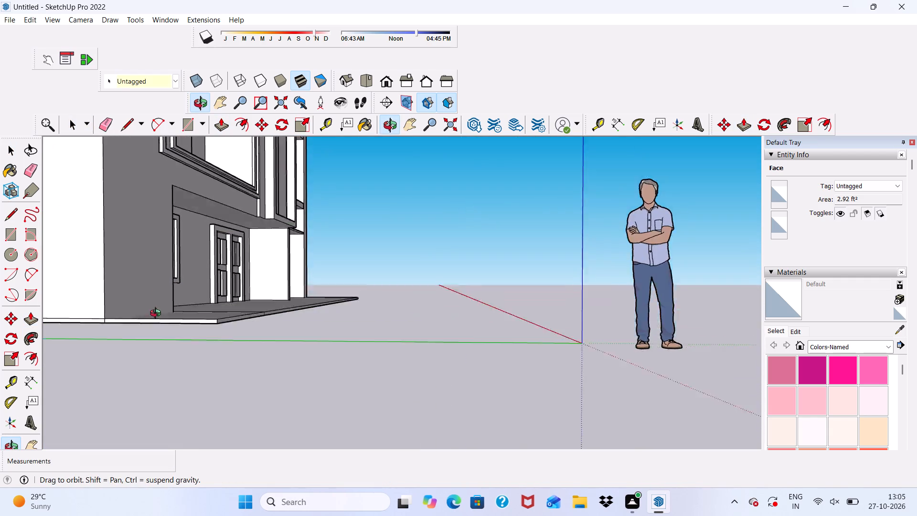
pyautogui.moveTo(158, 314); pyautogui.dragTo(154, 344, button='middle')
pyautogui.scroll(1, 154, 344)
pyautogui.scroll(-6, 153, 344)
pyautogui.scroll(12, 128, 383)
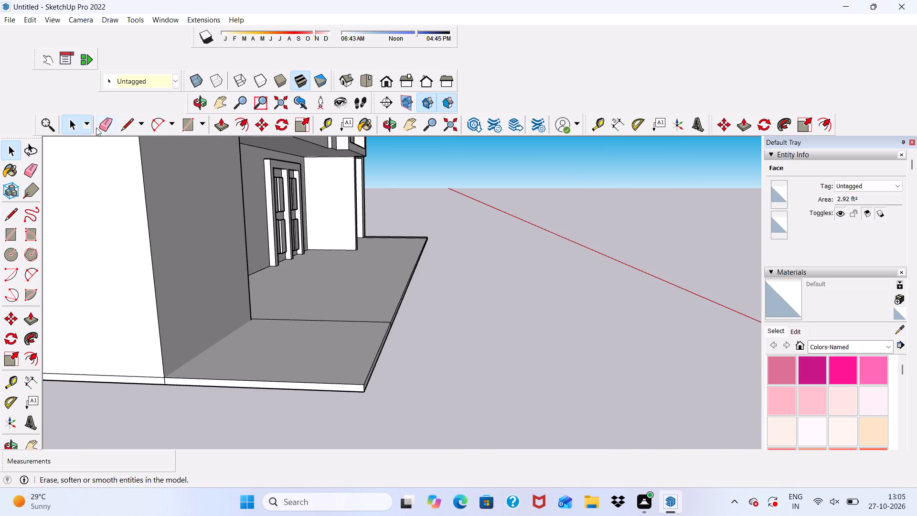
pyautogui.click(107, 119)
pyautogui.scroll(3, 85, 400)
pyautogui.click(110, 369)
pyautogui.scroll(-3, 128, 392)
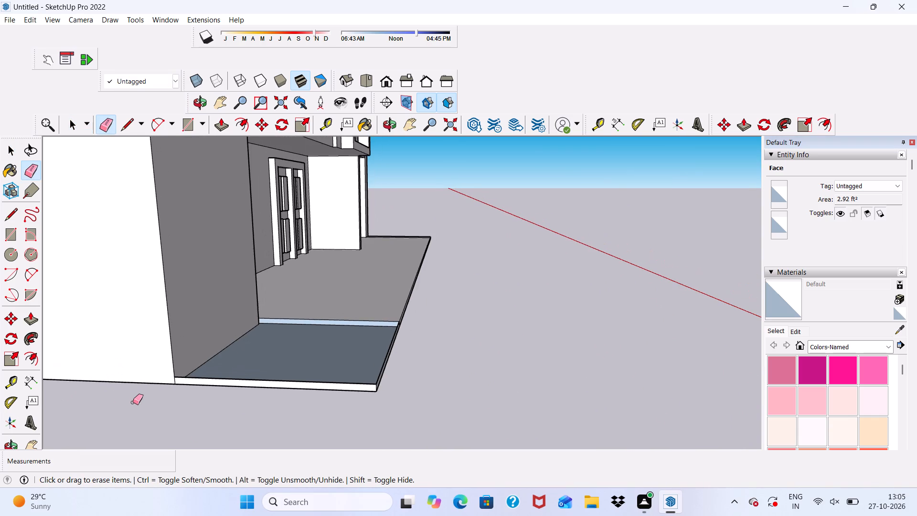
pyautogui.scroll(2, 123, 381)
pyautogui.scroll(-6, 130, 336)
pyautogui.scroll(5, 98, 357)
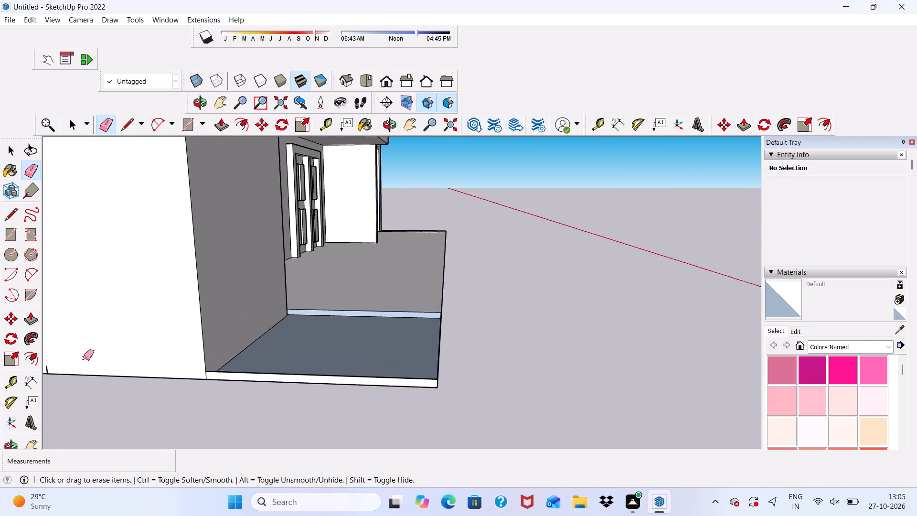
pyautogui.scroll(1, 84, 358)
pyautogui.scroll(2, 43, 368)
pyautogui.scroll(-11, 57, 363)
pyautogui.scroll(15, 36, 366)
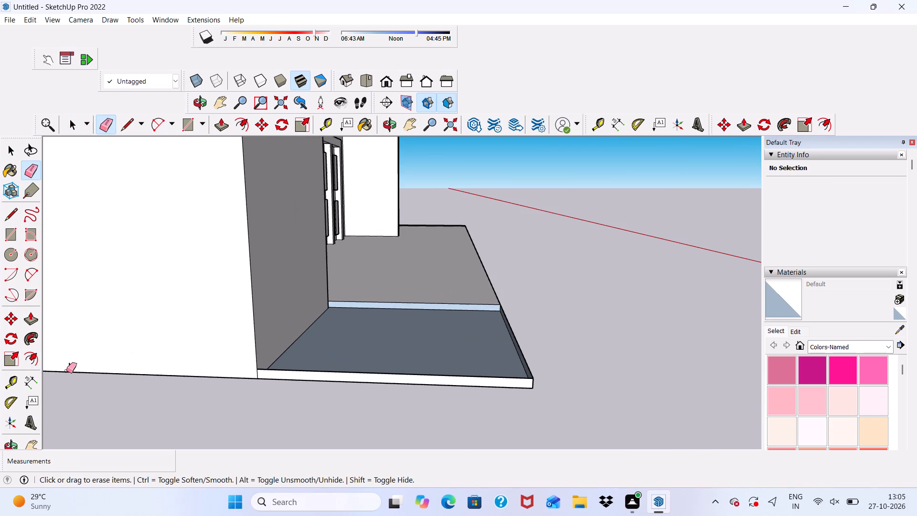
pyautogui.click(70, 366)
pyautogui.press('space')
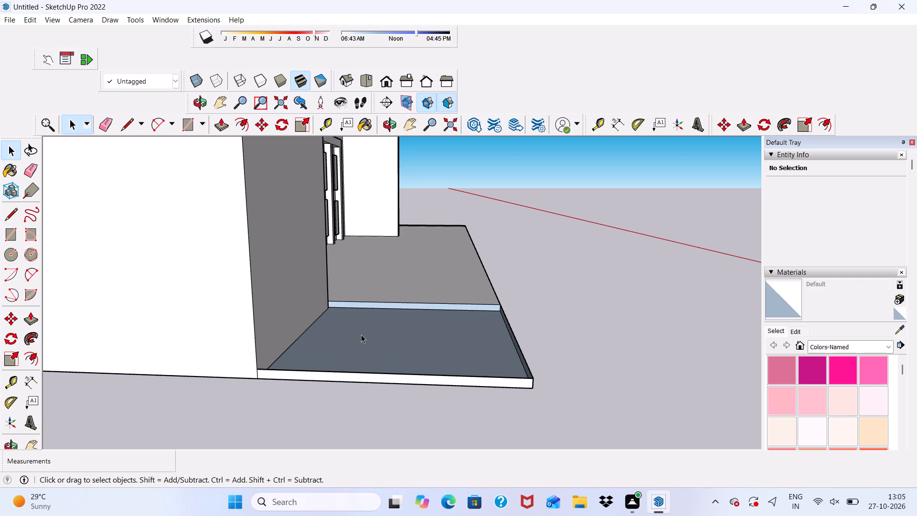
# Push/Pull the exposed bottom face of the extended slab section up 3" to rebuild it level with the porch slab's top.
pyautogui.click(361, 334)
pyautogui.click(219, 131)
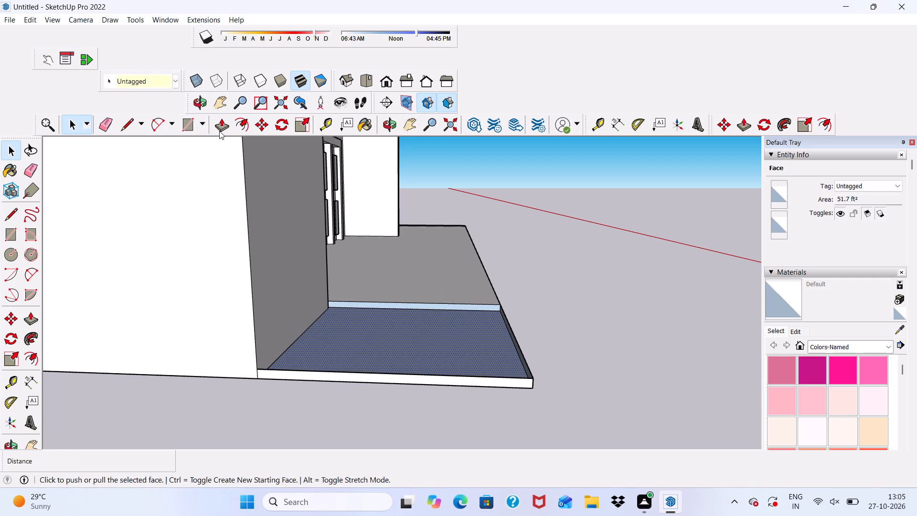
pyautogui.click(347, 326)
pyautogui.scroll(-1, 357, 289)
pyautogui.moveTo(357, 289); pyautogui.dragTo(358, 289, button='middle')
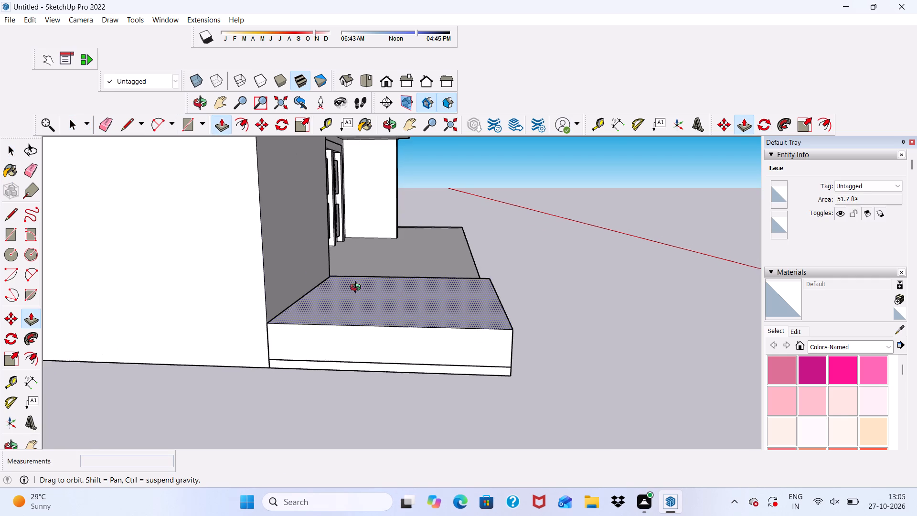
pyautogui.moveTo(358, 289); pyautogui.dragTo(121, 361, button='middle')
pyautogui.click(419, 329)
pyautogui.scroll(-1, 347, 365)
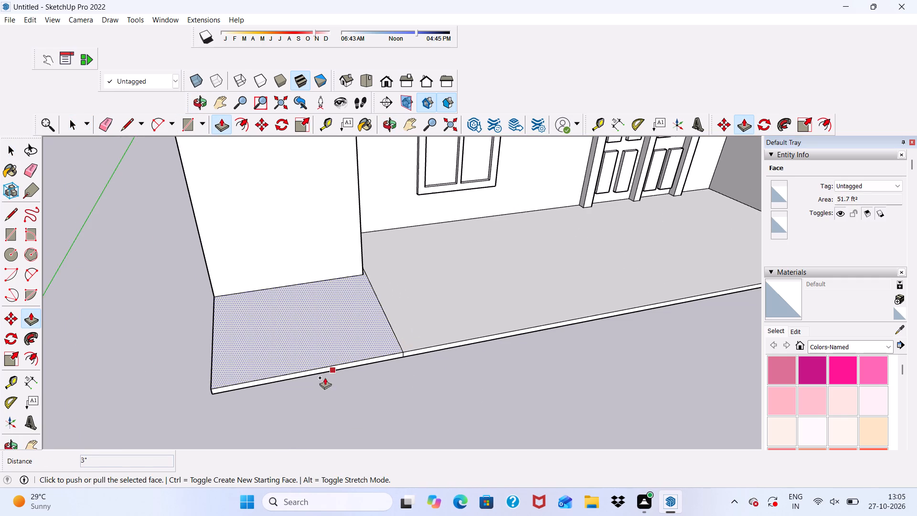
pyautogui.moveTo(325, 377); pyautogui.dragTo(448, 242, button='middle')
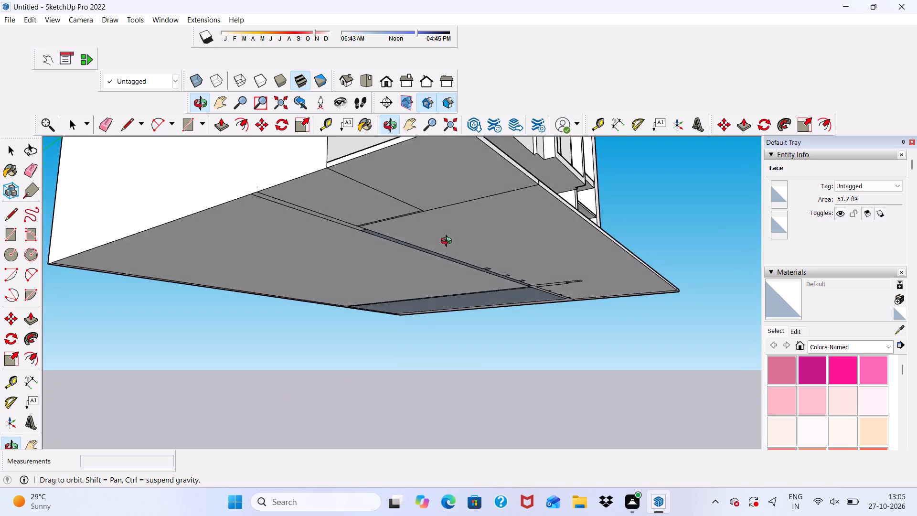
pyautogui.moveTo(448, 242); pyautogui.dragTo(426, 337, button='middle')
pyautogui.press('space')
pyautogui.scroll(15, 407, 338)
pyautogui.moveTo(289, 327); pyautogui.dragTo(283, 301, button='middle')
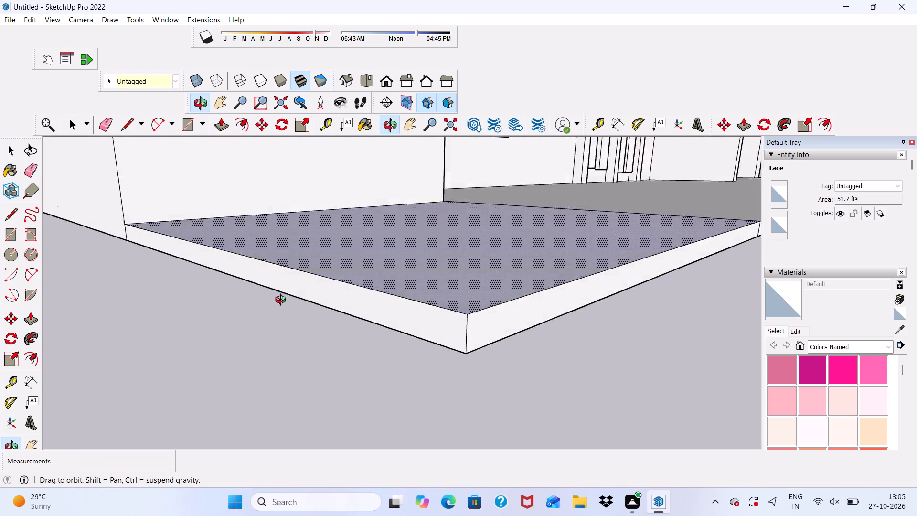
# Erase the seam between the extended section and the porch slab, on the top face and on the front edge.
pyautogui.moveTo(283, 301); pyautogui.dragTo(284, 201, button='middle')
pyautogui.scroll(5, 284, 201)
pyautogui.scroll(-1, 282, 202)
pyautogui.moveTo(282, 204); pyautogui.dragTo(204, 351, button='middle')
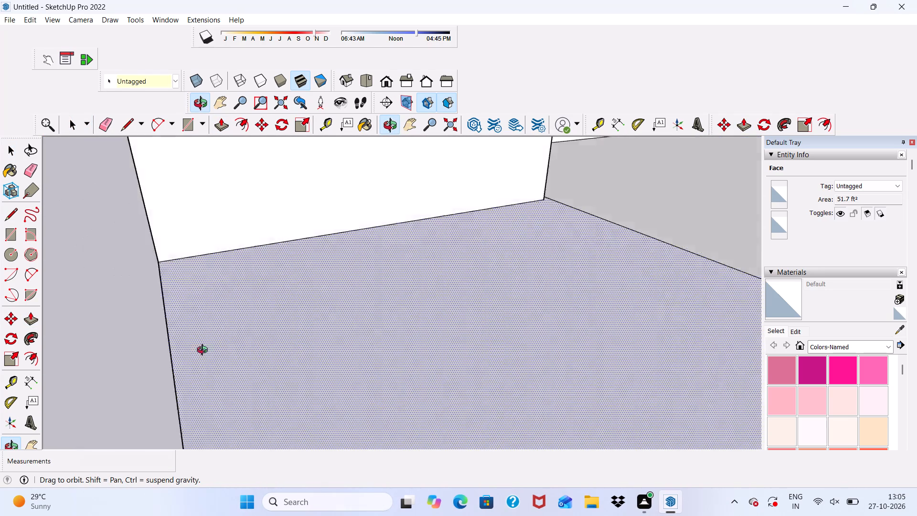
pyautogui.moveTo(204, 351); pyautogui.dragTo(67, 329, button='middle')
pyautogui.scroll(-12, 152, 276)
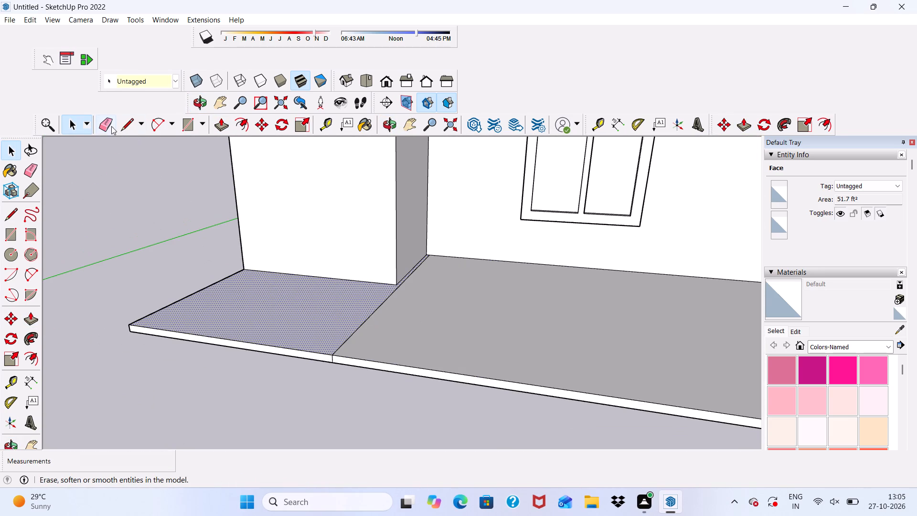
pyautogui.click(102, 122)
pyautogui.click(358, 323)
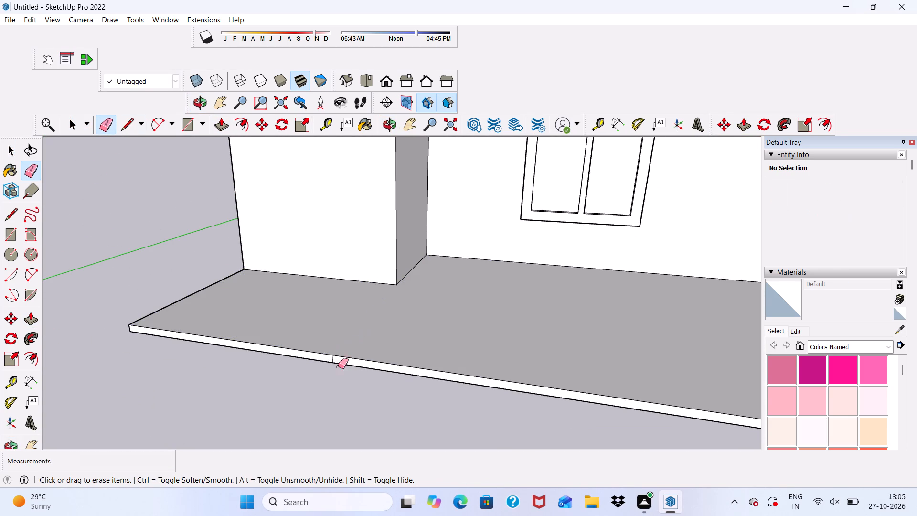
pyautogui.scroll(10, 335, 384)
pyautogui.click(329, 339)
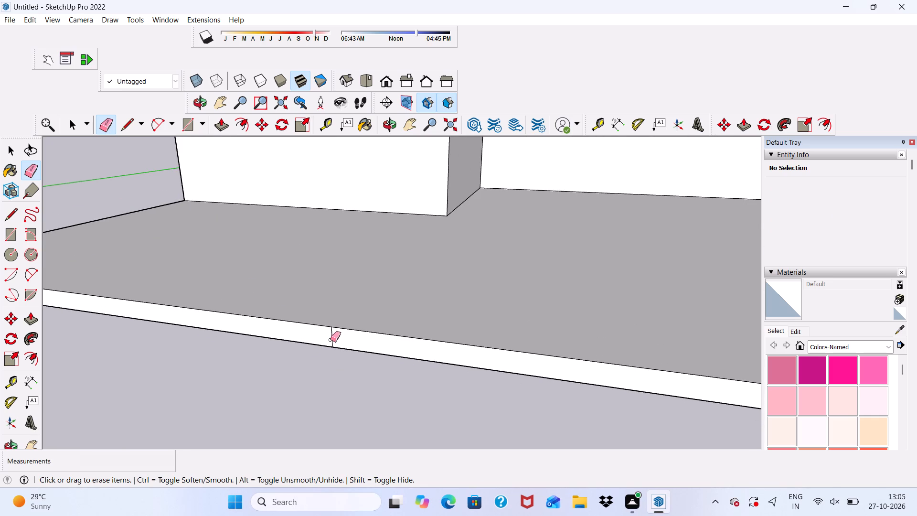
pyautogui.click(331, 340)
# Erase the seam at the porch slab's other end beside the sliding-door bay, on the top face and front edge.
pyautogui.scroll(-20, 261, 329)
pyautogui.scroll(-1, 261, 329)
pyautogui.scroll(1, 378, 326)
pyautogui.scroll(-3, 378, 326)
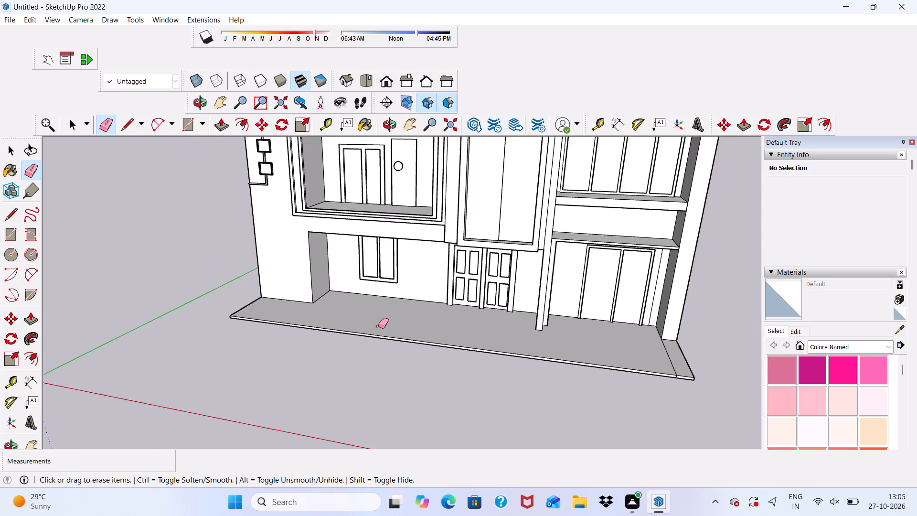
pyautogui.scroll(-7, 378, 326)
pyautogui.scroll(12, 553, 372)
pyautogui.moveTo(512, 329); pyautogui.dragTo(513, 329)
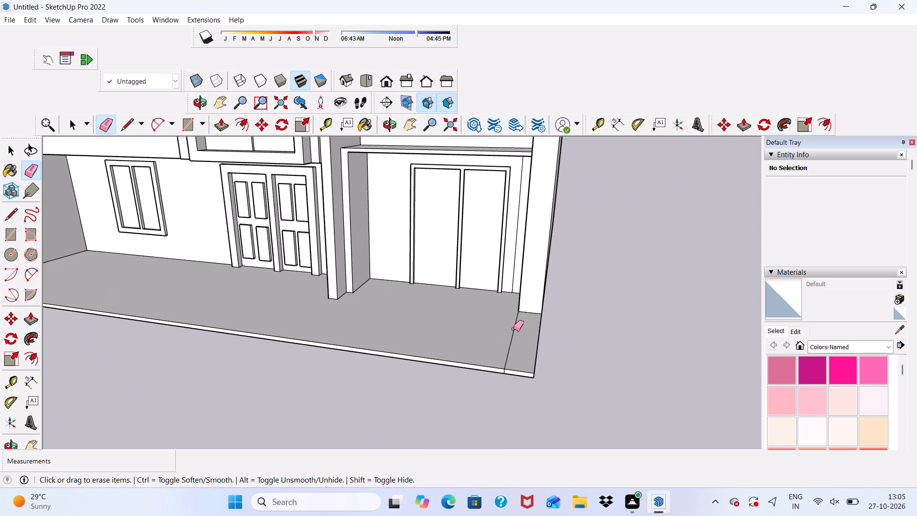
pyautogui.moveTo(513, 329); pyautogui.dragTo(514, 333)
pyautogui.scroll(4, 502, 376)
pyautogui.moveTo(502, 376); pyautogui.dragTo(503, 333, button='middle')
pyautogui.scroll(3, 503, 332)
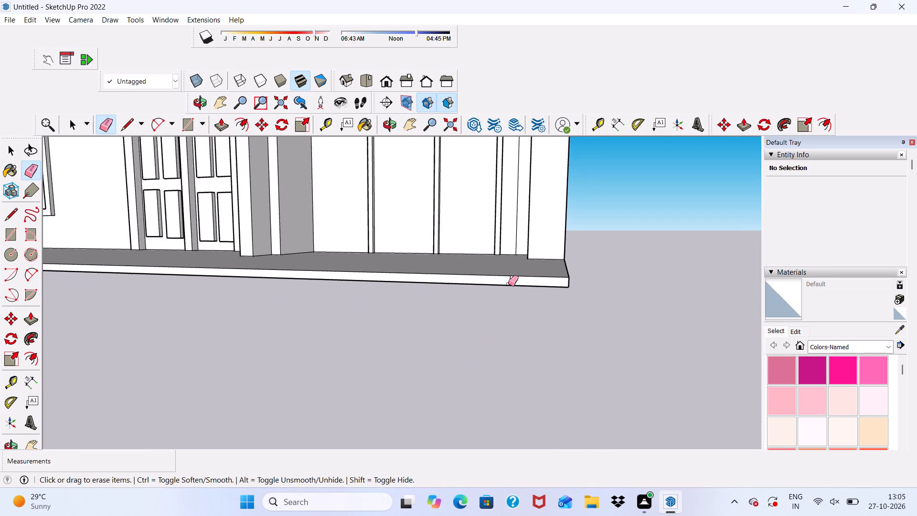
pyautogui.scroll(2, 508, 284)
pyautogui.click(510, 282)
pyautogui.scroll(-1, 509, 289)
pyautogui.moveTo(509, 292); pyautogui.dragTo(504, 216, button='middle')
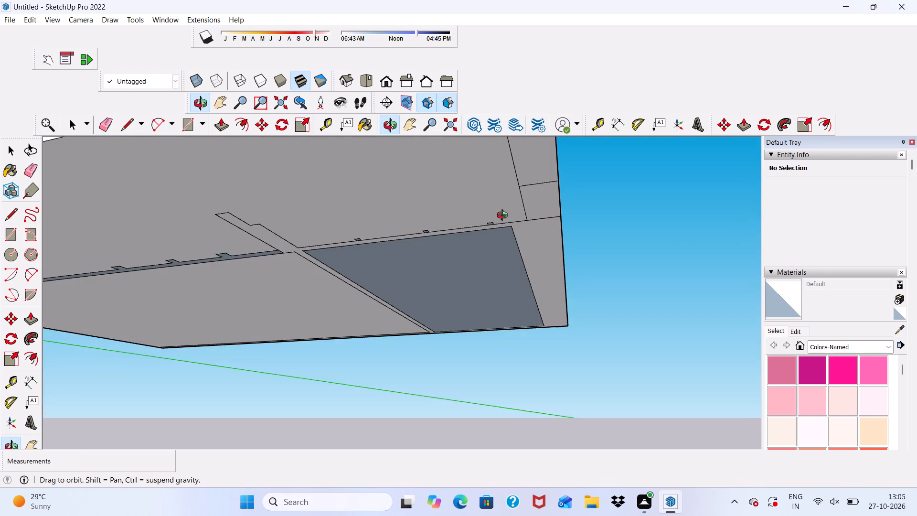
pyautogui.moveTo(504, 216); pyautogui.dragTo(509, 322, button='middle')
pyautogui.press('space')
# Push/Pull the porch slab's long front face outward about 13' 5" to deepen the slab in front of the building.
pyautogui.scroll(-11, 449, 258)
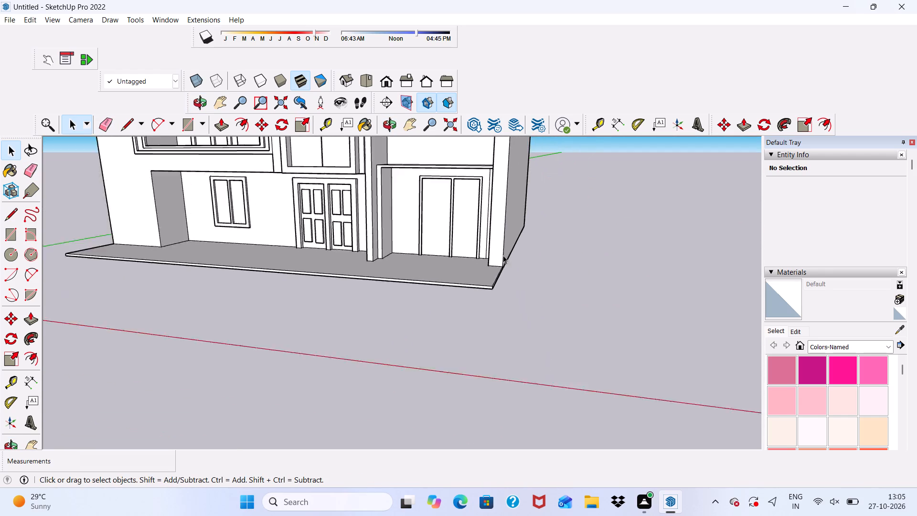
pyautogui.scroll(-2, 503, 255)
pyautogui.scroll(6, 151, 250)
pyautogui.scroll(16, 218, 259)
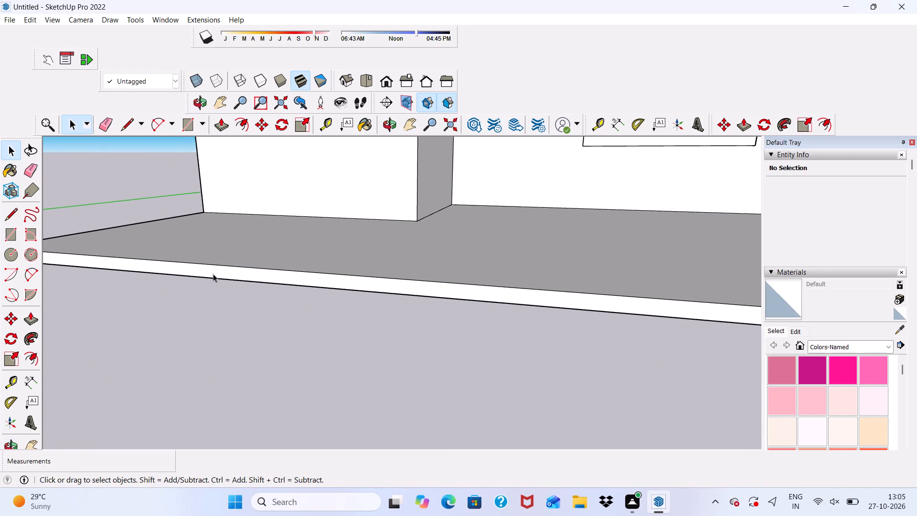
pyautogui.click(213, 272)
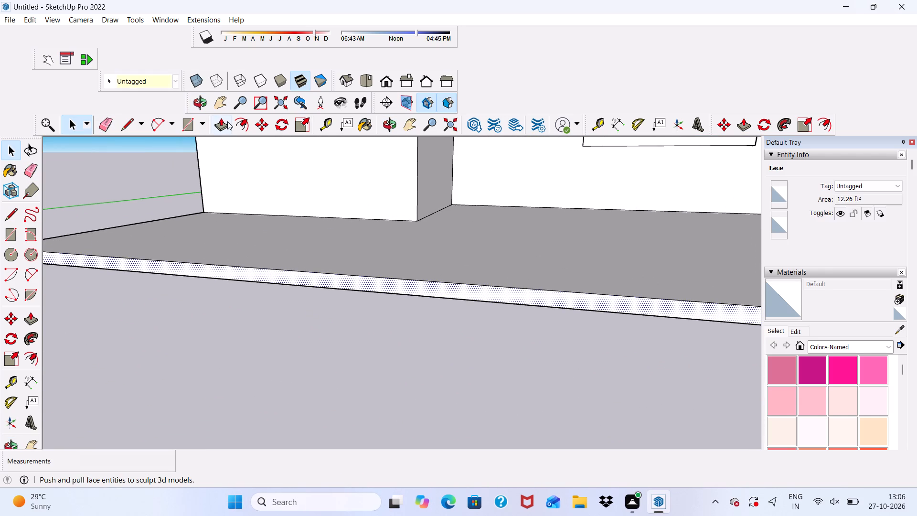
pyautogui.click(215, 122)
pyautogui.click(203, 264)
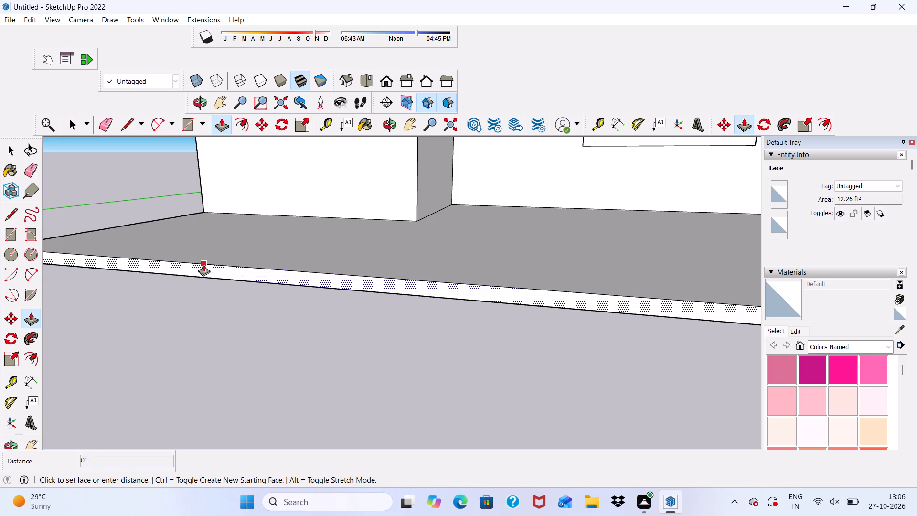
pyautogui.scroll(-19, 87, 313)
pyautogui.scroll(-7, 210, 373)
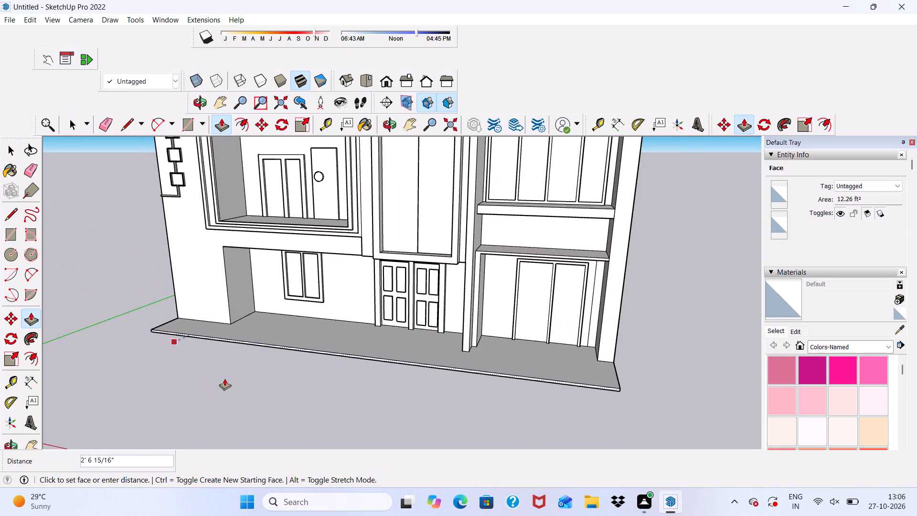
pyautogui.scroll(-14, 224, 378)
pyautogui.scroll(5, 190, 431)
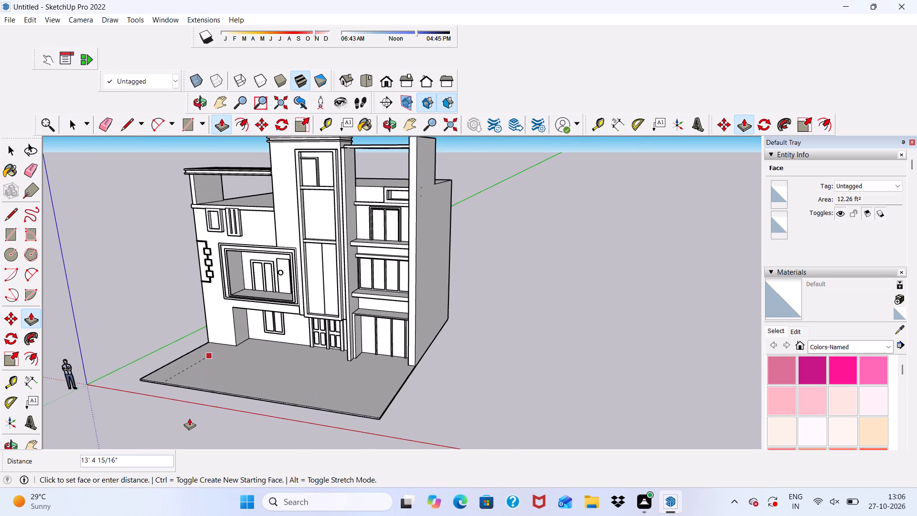
pyautogui.click(189, 418)
pyautogui.press('space')
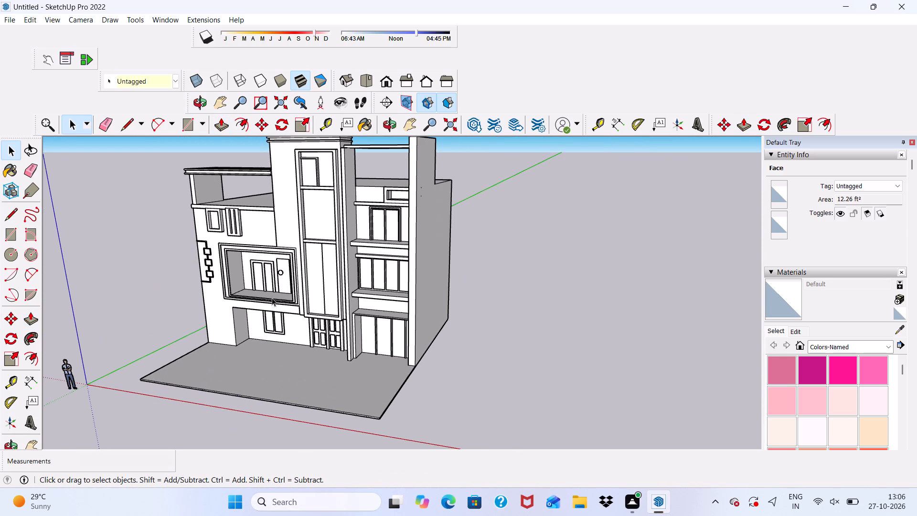
# Offset the outline of the enlarged slab's top face 9" inward.
pyautogui.scroll(-3, 12, 265)
pyautogui.scroll(-3, 357, 327)
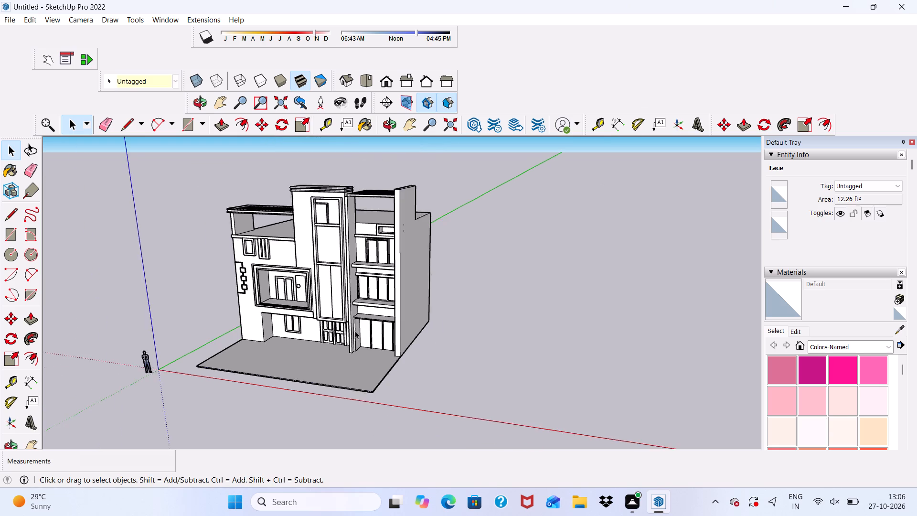
pyautogui.scroll(-1, 355, 331)
pyautogui.moveTo(355, 332); pyautogui.dragTo(465, 362, button='middle')
pyautogui.scroll(6, 465, 362)
pyautogui.scroll(-1, 444, 369)
pyautogui.moveTo(444, 369); pyautogui.dragTo(344, 368, button='middle')
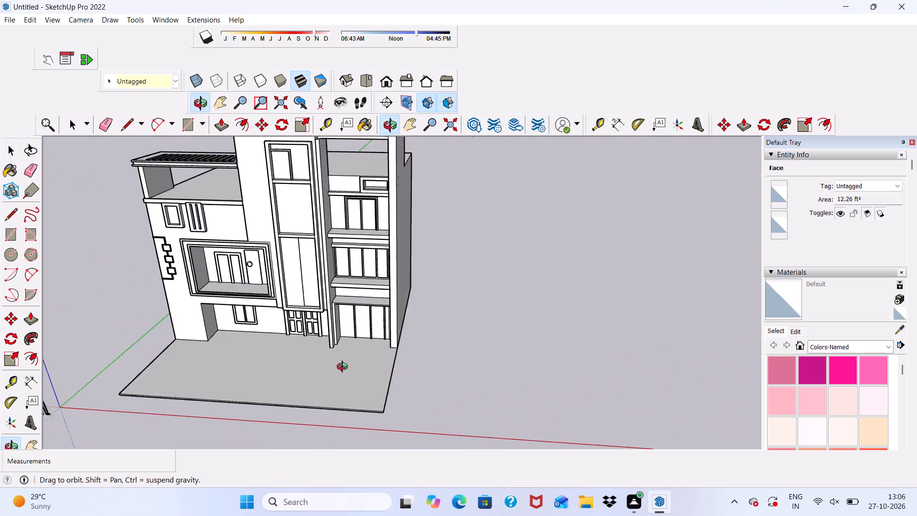
pyautogui.moveTo(344, 368); pyautogui.dragTo(262, 340, button='middle')
pyautogui.scroll(6, 474, 395)
pyautogui.click(257, 349)
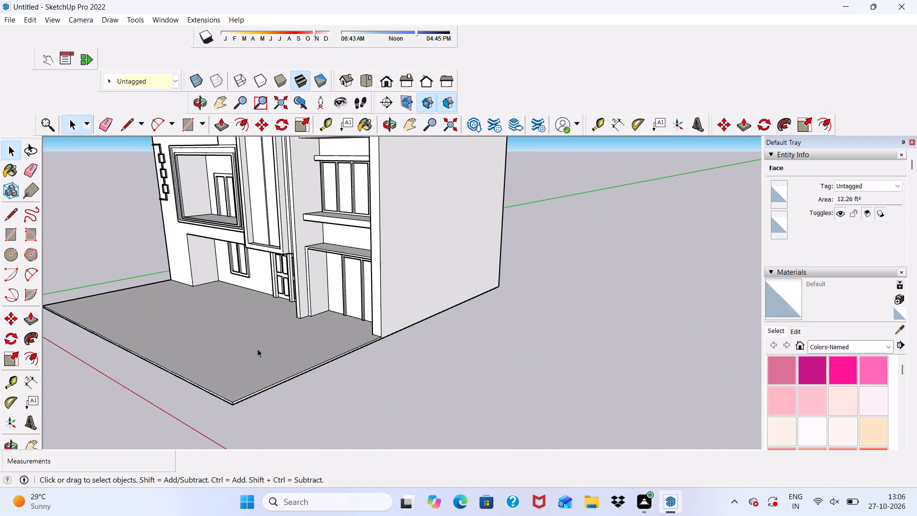
pyautogui.click(243, 128)
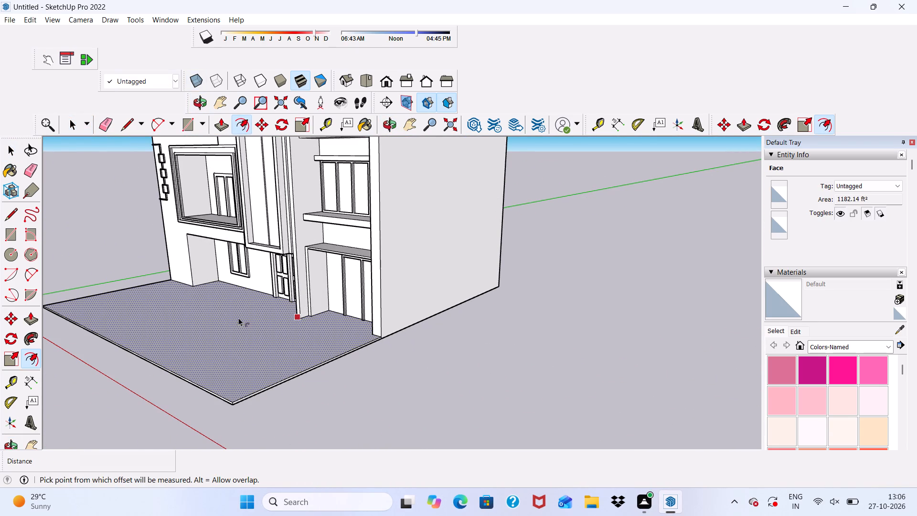
pyautogui.click(227, 392)
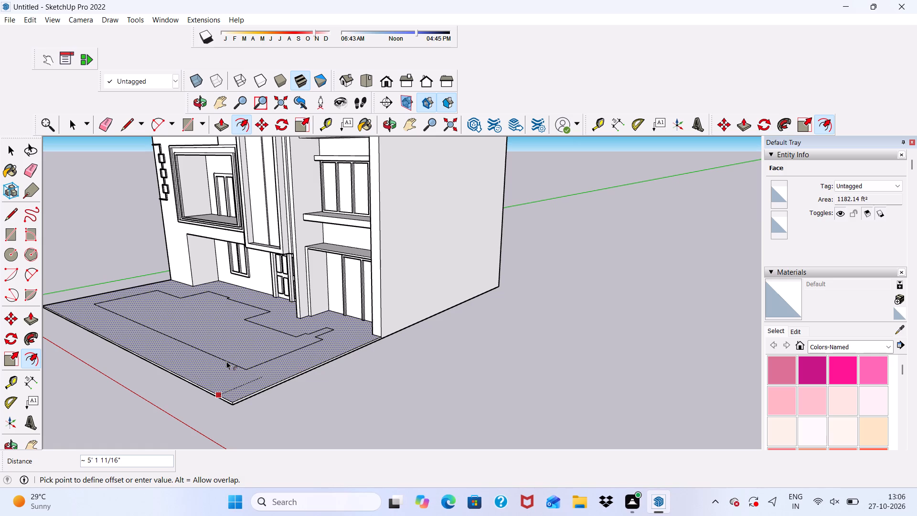
pyautogui.press('9')
pyautogui.hotkey('shift', '"')
pyautogui.press('Return')
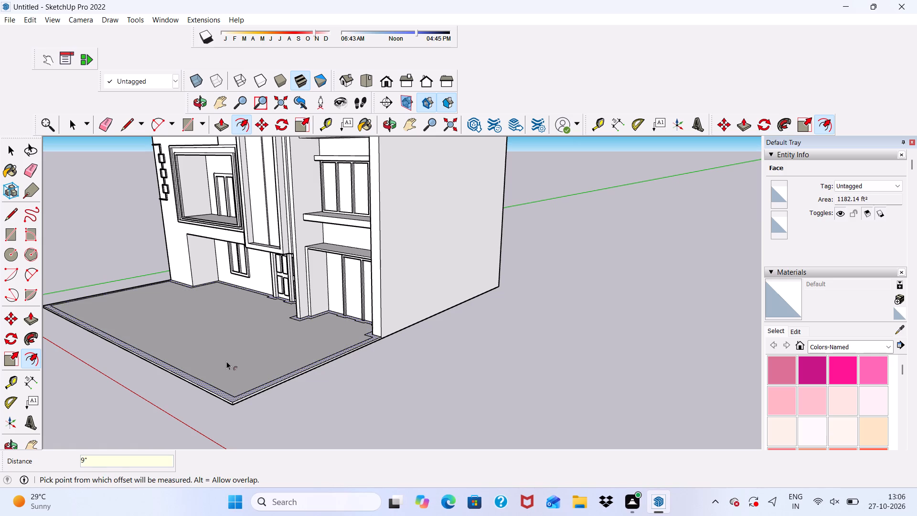
pyautogui.press('space')
# Draw a short line from each inner offset corner to the building's front wall, closing off the perimeter strip at both ends.
pyautogui.scroll(-4, 226, 361)
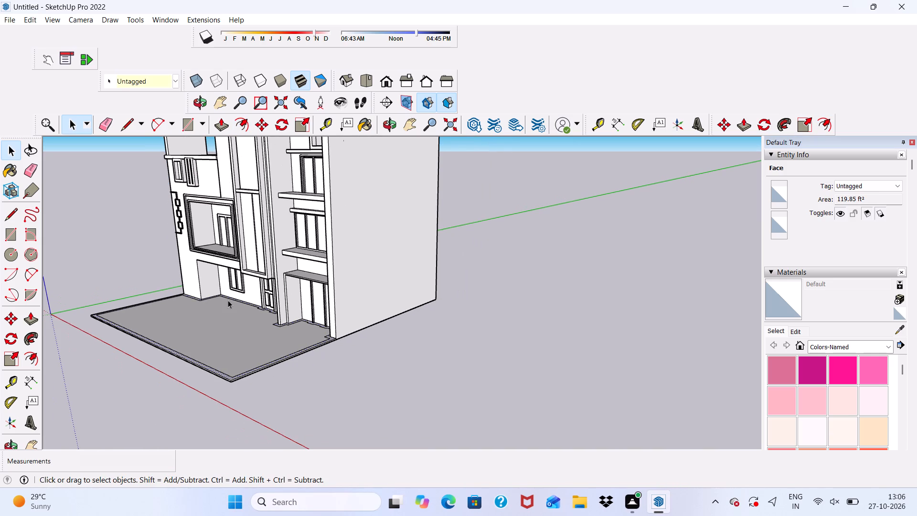
pyautogui.scroll(-3, 220, 301)
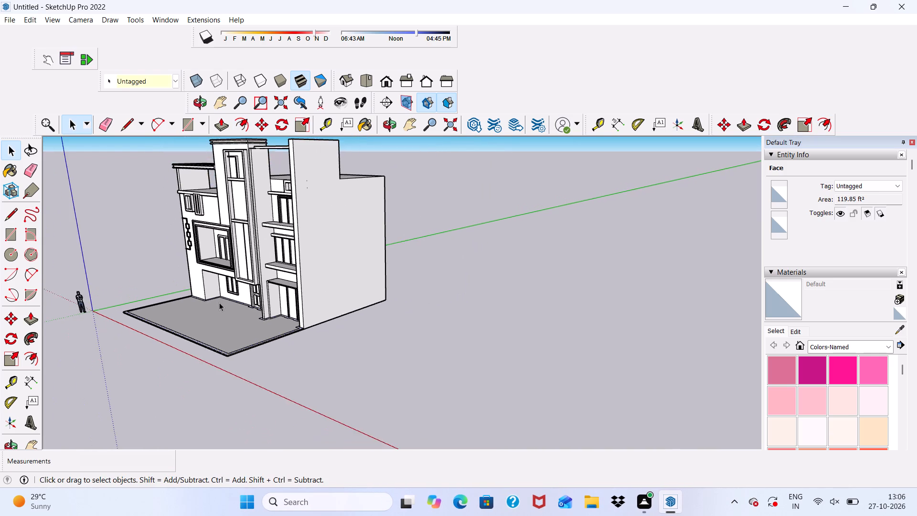
pyautogui.moveTo(219, 302); pyautogui.dragTo(367, 322, button='middle')
pyautogui.scroll(5, 145, 375)
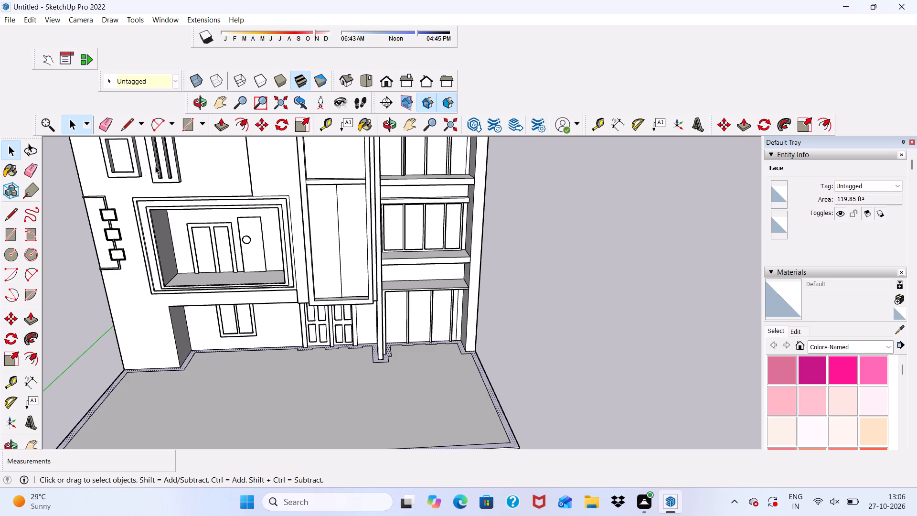
pyautogui.click(131, 121)
pyautogui.scroll(-9, 203, 229)
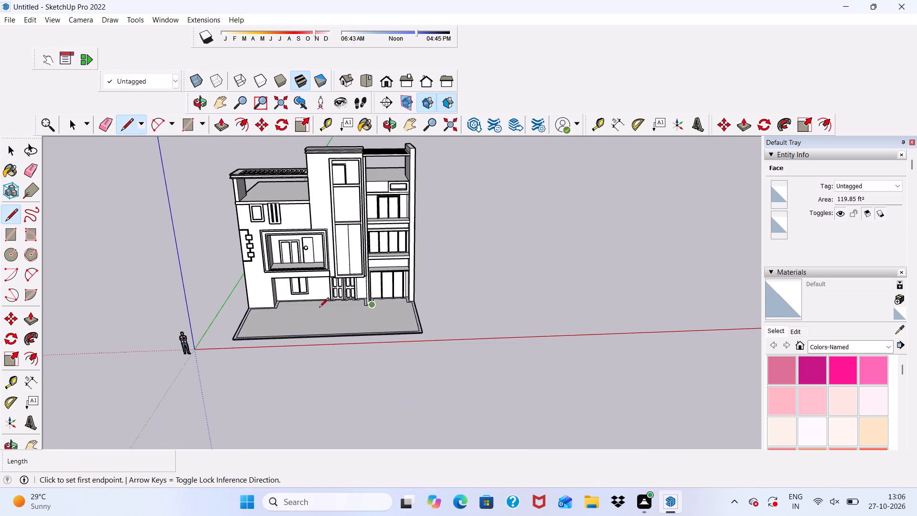
pyautogui.moveTo(272, 322); pyautogui.dragTo(269, 256, button='middle')
pyautogui.scroll(12, 269, 256)
pyautogui.scroll(-4, 262, 301)
pyautogui.moveTo(259, 329); pyautogui.dragTo(257, 435, button='middle')
pyautogui.scroll(17, 256, 436)
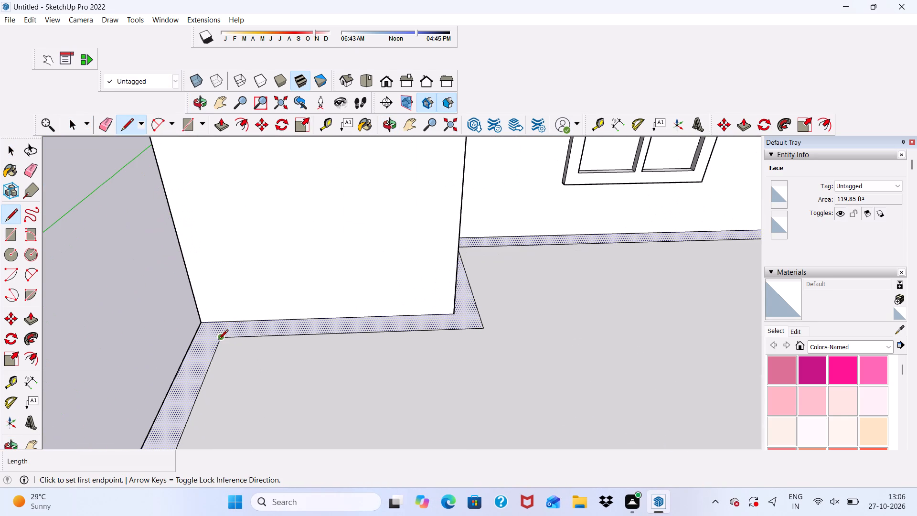
pyautogui.click(218, 340)
pyautogui.click(225, 319)
pyautogui.scroll(-11, 198, 314)
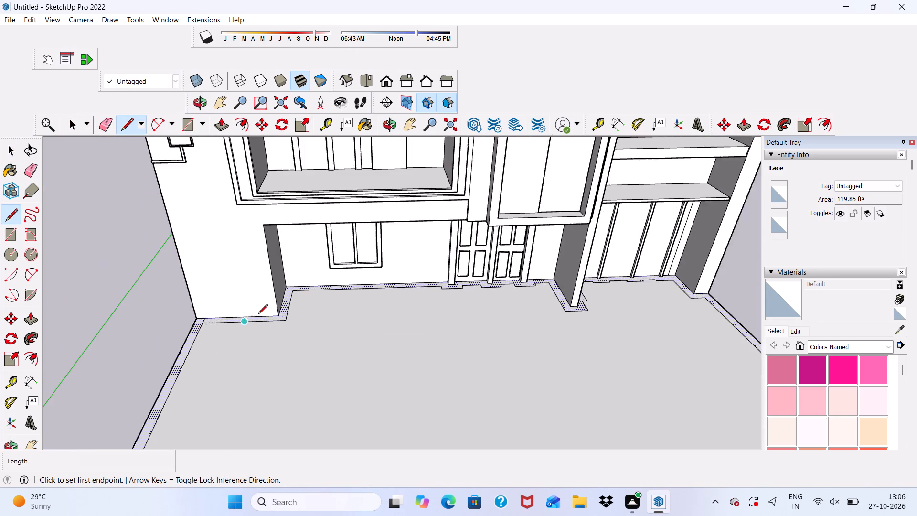
pyautogui.scroll(-8, 258, 315)
pyautogui.scroll(18, 506, 306)
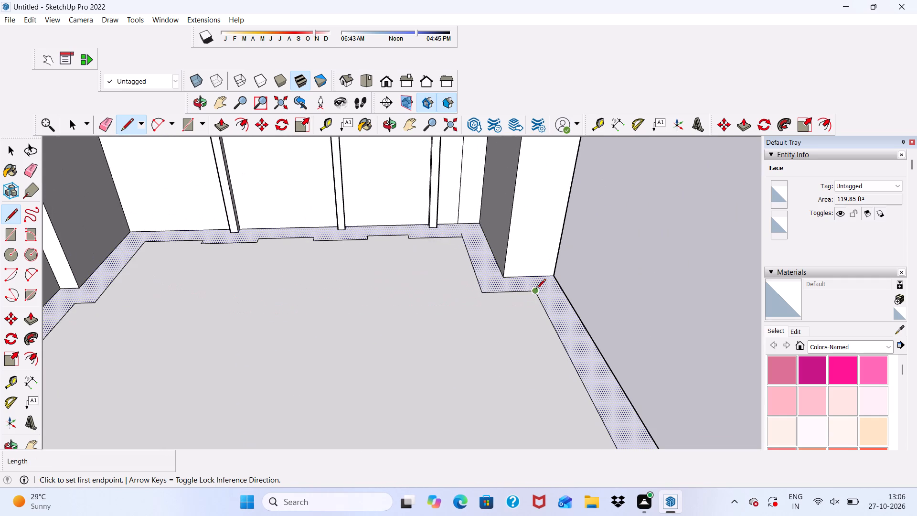
pyautogui.click(533, 293)
pyautogui.click(531, 277)
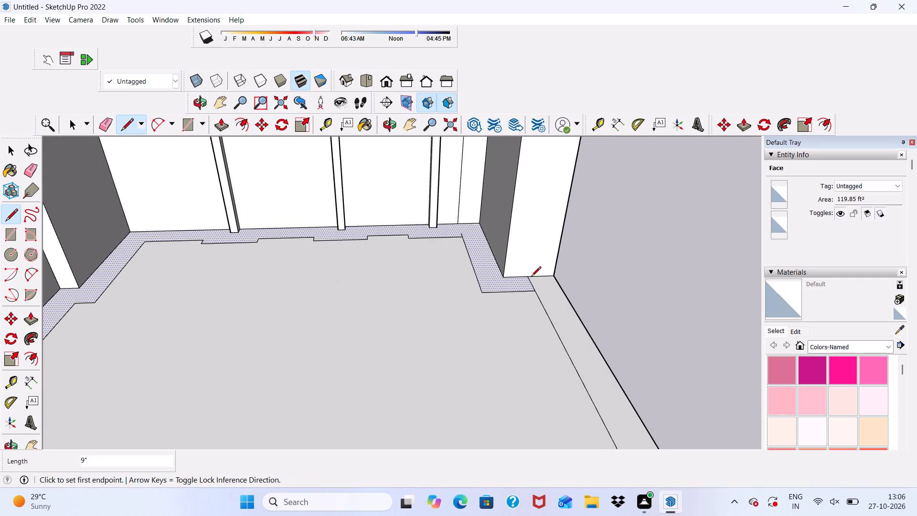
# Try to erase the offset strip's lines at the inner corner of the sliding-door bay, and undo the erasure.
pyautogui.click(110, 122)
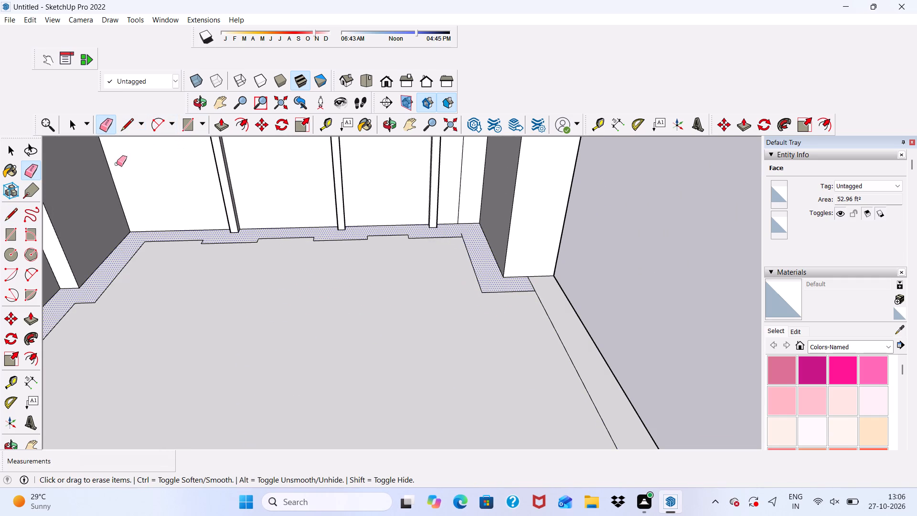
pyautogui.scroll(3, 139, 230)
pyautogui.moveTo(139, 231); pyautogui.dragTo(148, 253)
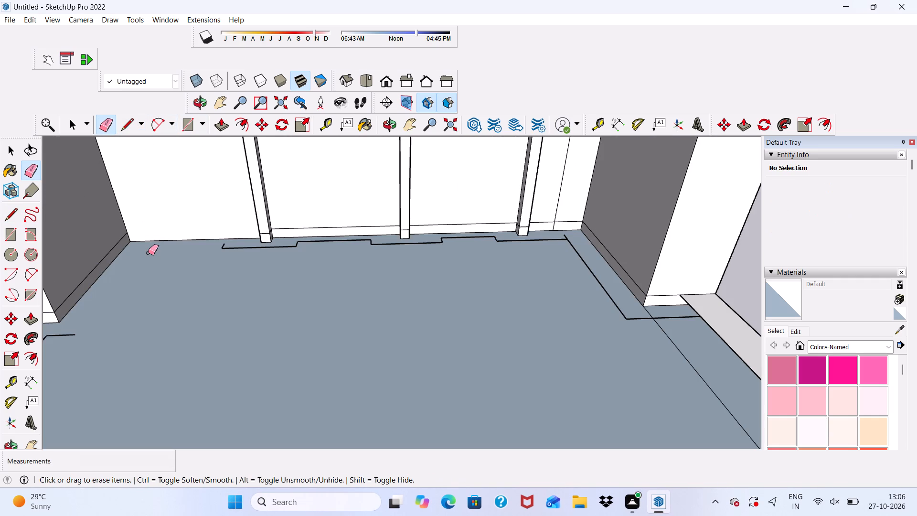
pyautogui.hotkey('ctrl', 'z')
# Erase the stepped offset lines on the slab along the back wall of the sliding-door bay.
pyautogui.scroll(-5, 149, 244)
pyautogui.scroll(6, 176, 253)
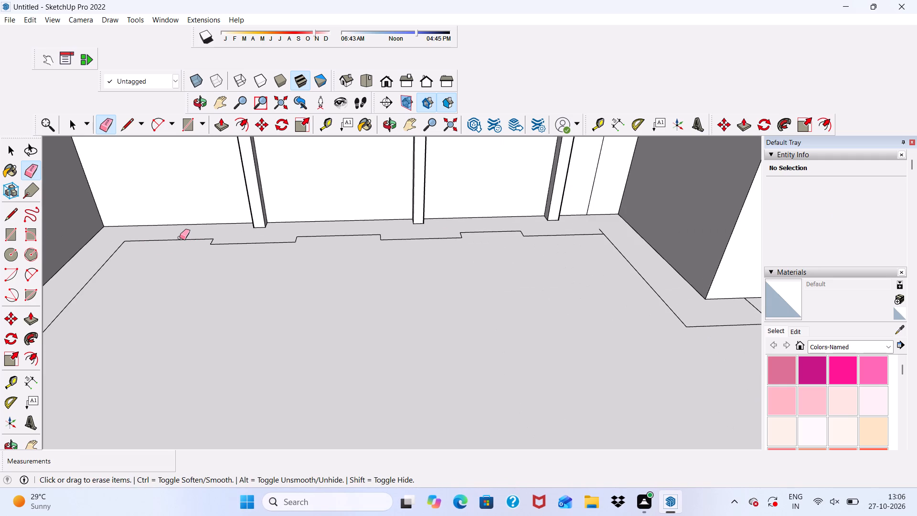
pyautogui.scroll(5, 180, 230)
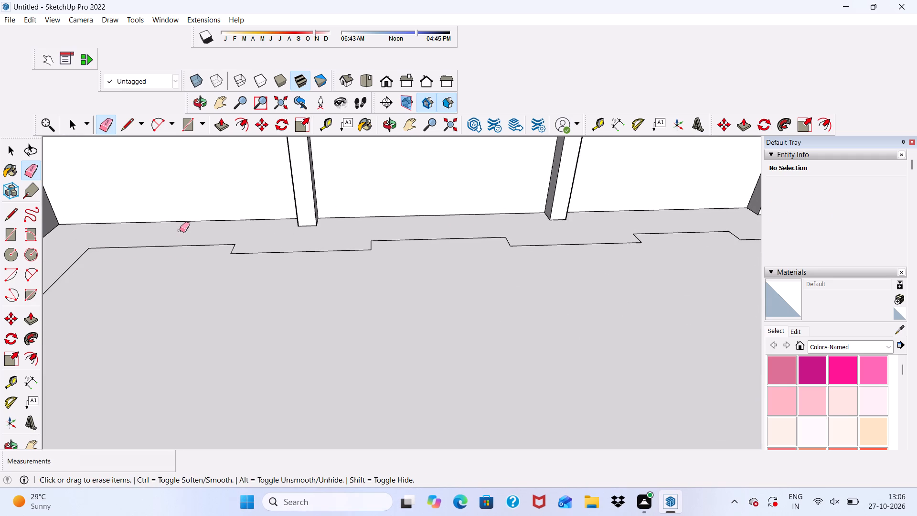
pyautogui.moveTo(180, 230); pyautogui.dragTo(238, 255)
pyautogui.click(238, 252)
pyautogui.moveTo(238, 247); pyautogui.dragTo(229, 245)
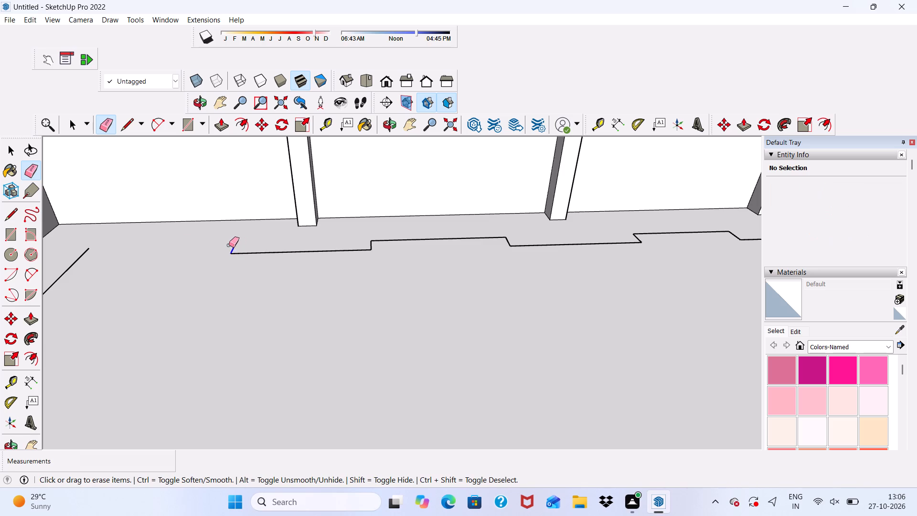
pyautogui.moveTo(229, 245); pyautogui.dragTo(227, 246)
pyautogui.moveTo(256, 255); pyautogui.dragTo(470, 239)
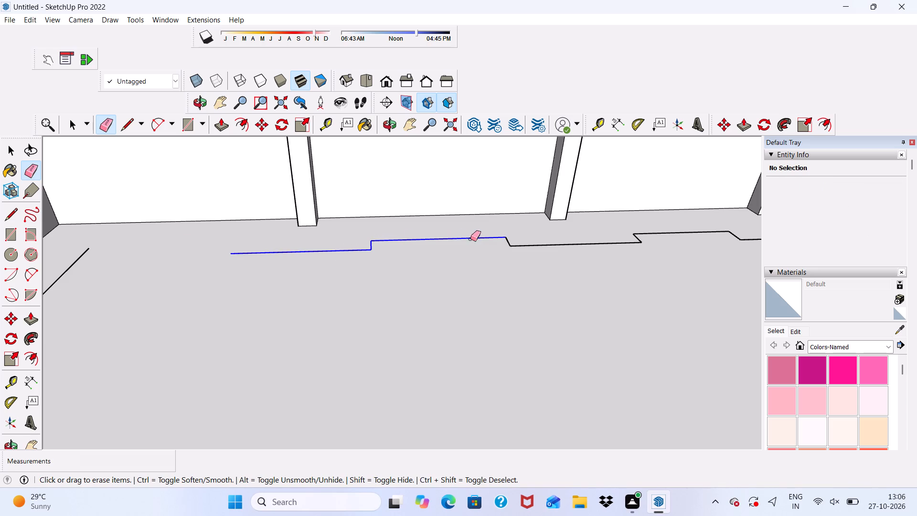
pyautogui.moveTo(470, 239); pyautogui.dragTo(663, 228)
# Erase the leftover offset segments at the sliding-door bay's far inner corner and beside its outer end wall.
pyautogui.scroll(-6, 596, 242)
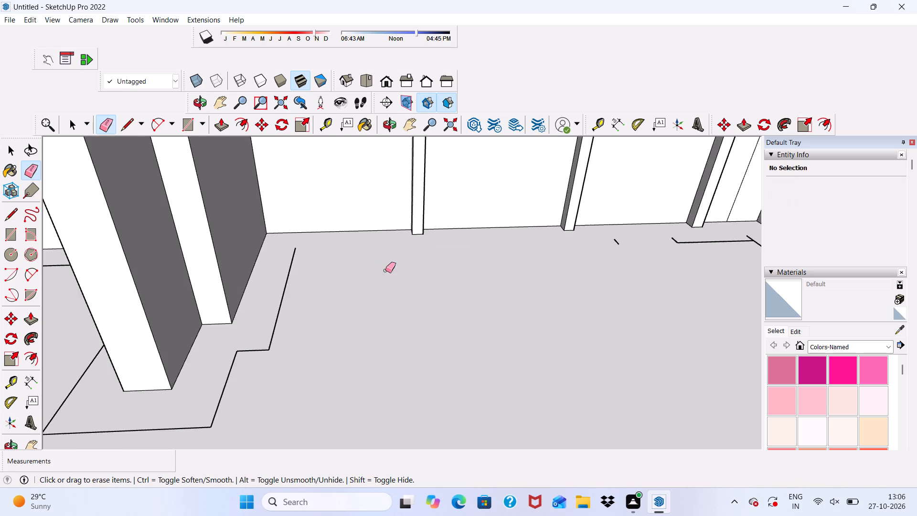
pyautogui.scroll(-6, 394, 269)
pyautogui.scroll(5, 689, 250)
pyautogui.moveTo(624, 254); pyautogui.dragTo(619, 269)
pyautogui.click(609, 258)
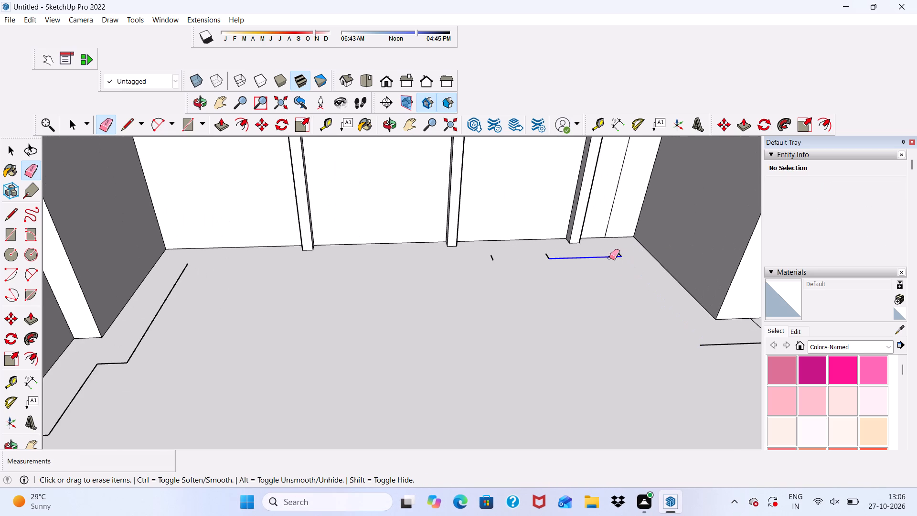
pyautogui.moveTo(618, 249); pyautogui.dragTo(625, 253)
pyautogui.moveTo(549, 255); pyautogui.dragTo(524, 268)
pyautogui.click(492, 257)
pyautogui.scroll(-6, 489, 255)
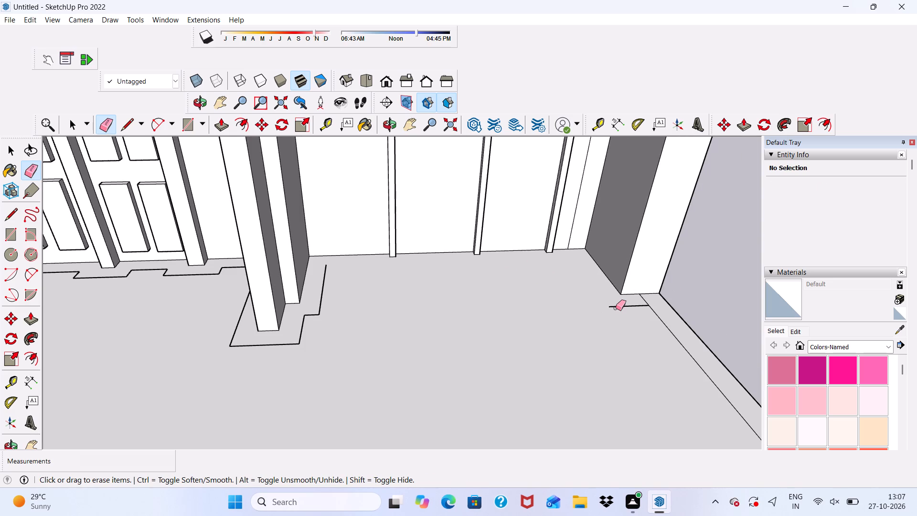
pyautogui.click(619, 308)
# Erase the offset lines wrapping around the dividing wall between the sliding-door bay and the panelled doors.
pyautogui.scroll(-5, 553, 296)
pyautogui.scroll(2, 394, 301)
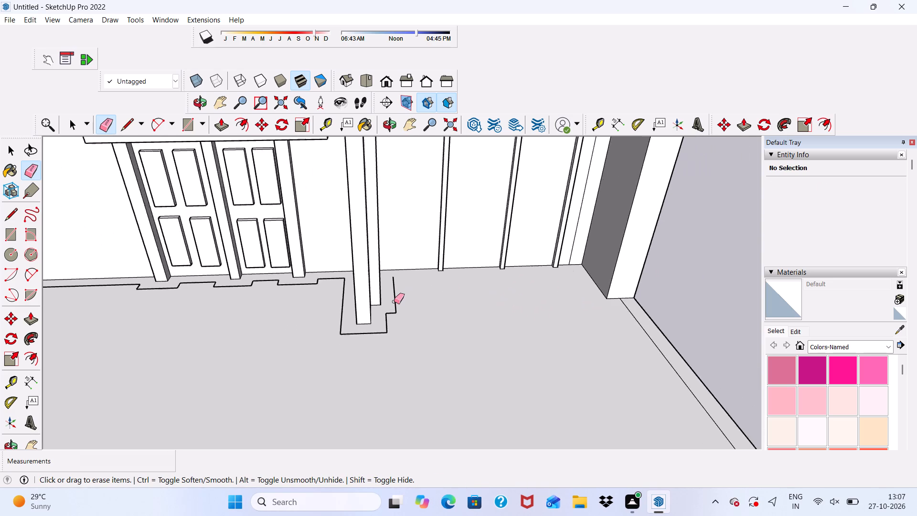
pyautogui.scroll(6, 394, 301)
pyautogui.moveTo(394, 290); pyautogui.dragTo(381, 346)
pyautogui.moveTo(380, 342); pyautogui.dragTo(367, 369)
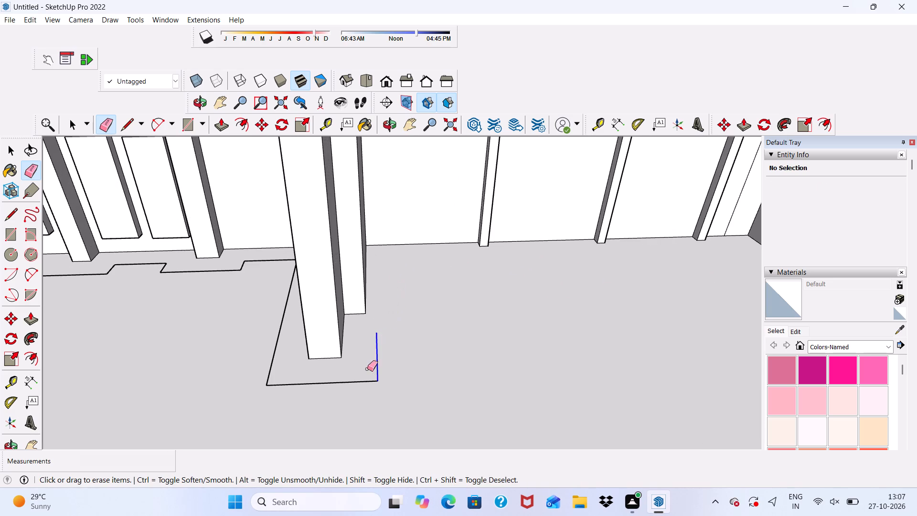
pyautogui.moveTo(367, 369); pyautogui.dragTo(330, 388)
pyautogui.scroll(-1, 276, 259)
pyautogui.moveTo(276, 259); pyautogui.dragTo(339, 234, button='middle')
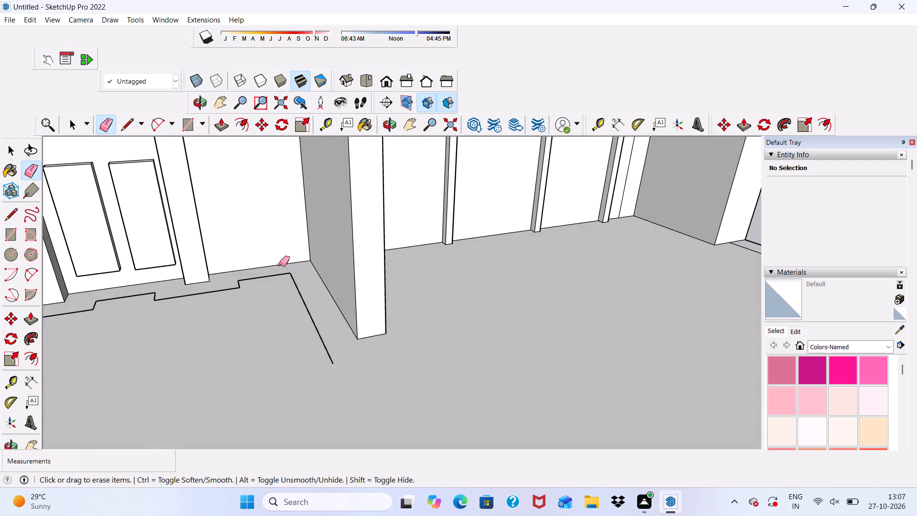
pyautogui.moveTo(274, 270); pyautogui.dragTo(273, 279)
pyautogui.moveTo(283, 285); pyautogui.dragTo(324, 338)
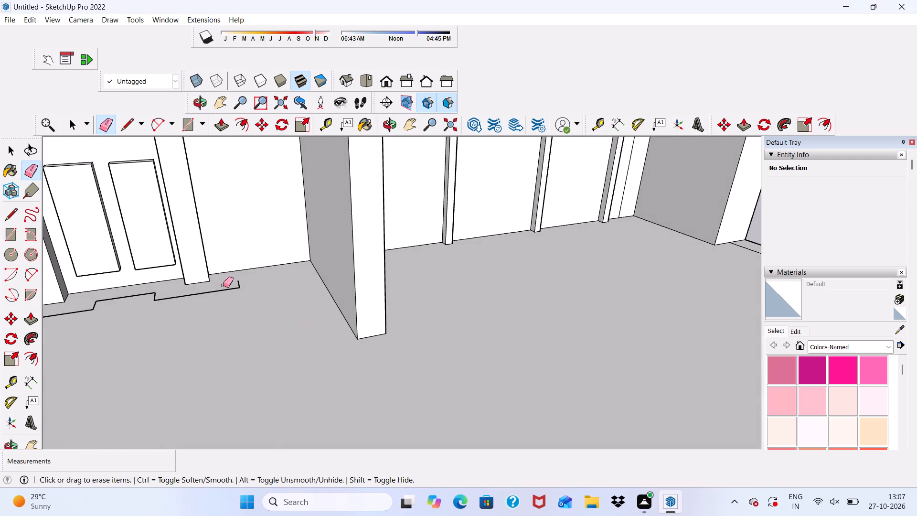
pyautogui.scroll(3, 222, 284)
pyautogui.moveTo(223, 286); pyautogui.dragTo(226, 296)
pyautogui.moveTo(239, 285); pyautogui.dragTo(245, 287)
# Erase the offset lines around the projecting wall corner and along the window wall up to the panelled doors.
pyautogui.scroll(-6, 245, 253)
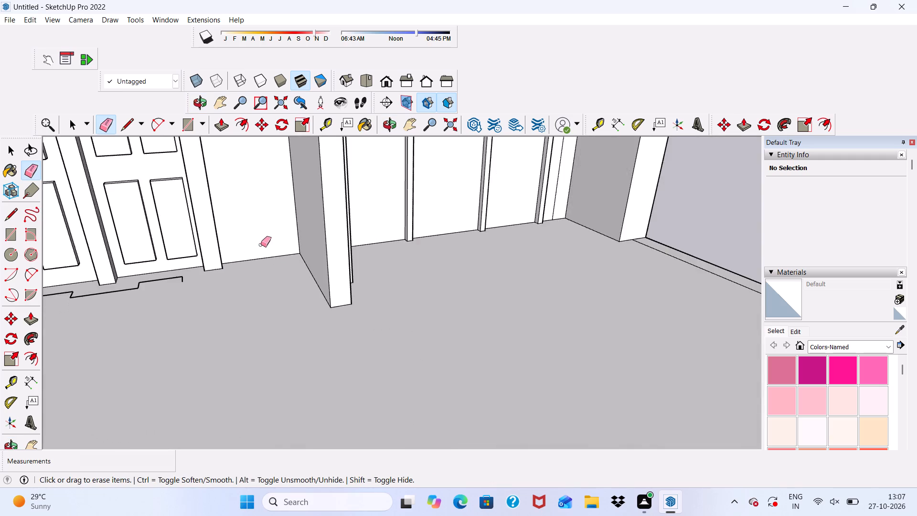
pyautogui.scroll(-8, 261, 245)
pyautogui.scroll(-1, 282, 287)
pyautogui.moveTo(283, 290); pyautogui.dragTo(172, 335, button='middle')
pyautogui.scroll(5, 77, 200)
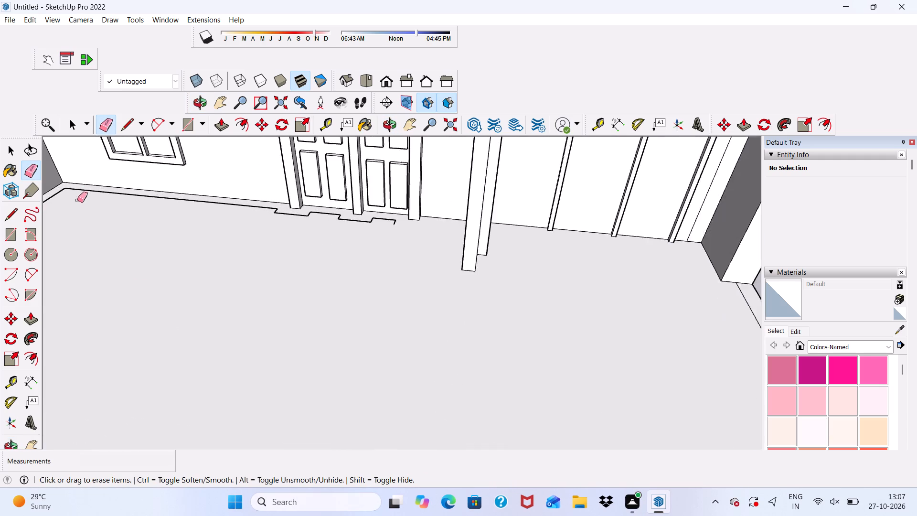
pyautogui.scroll(-14, 77, 200)
pyautogui.scroll(15, 146, 212)
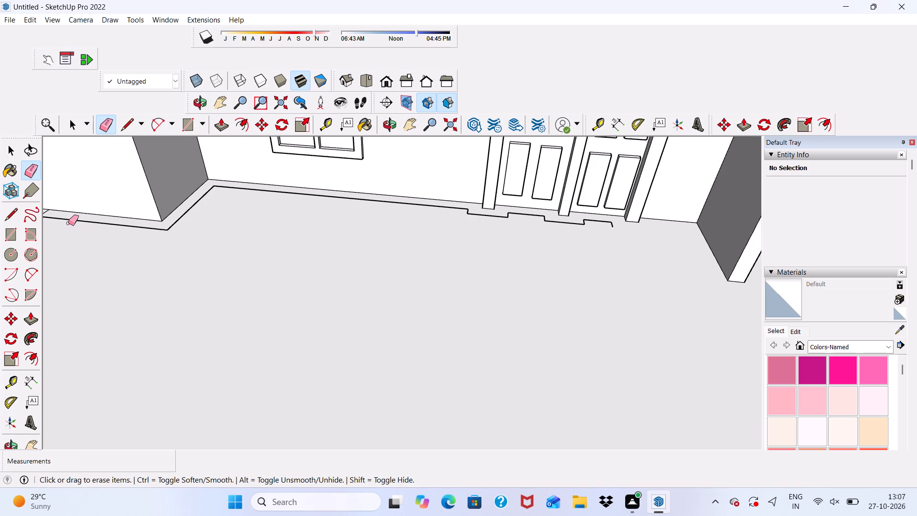
pyautogui.click(70, 220)
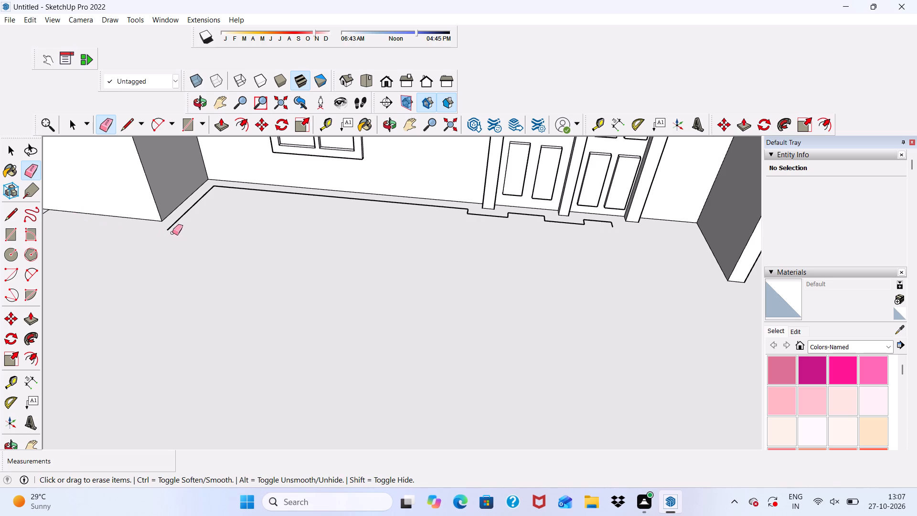
pyautogui.click(178, 220)
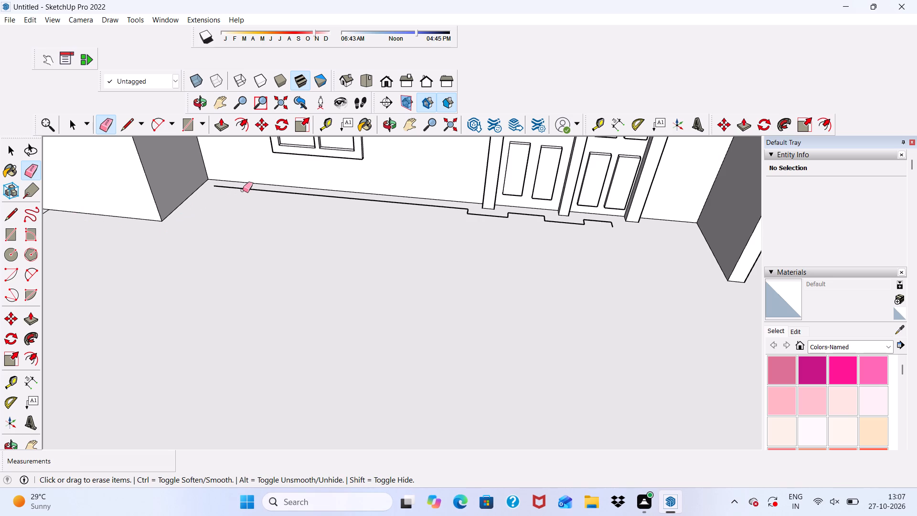
pyautogui.scroll(6, 243, 190)
pyautogui.click(244, 188)
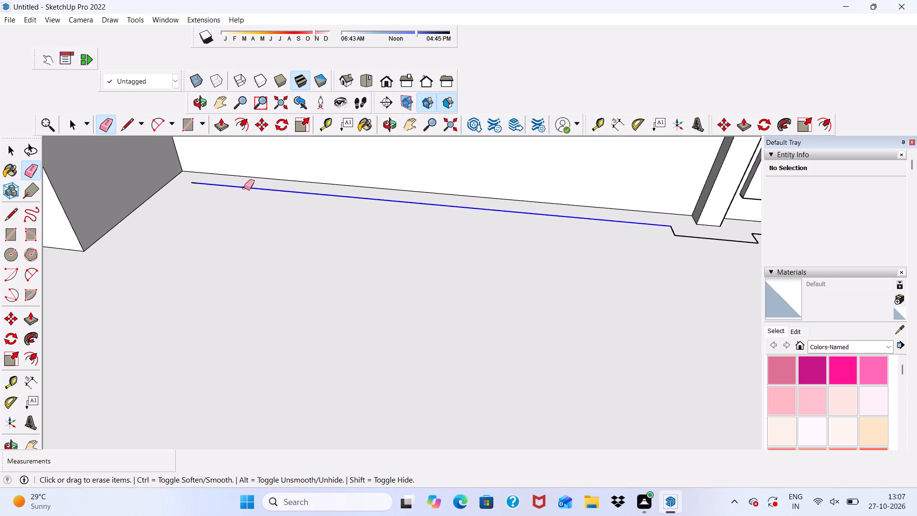
pyautogui.scroll(5, 198, 186)
pyautogui.moveTo(190, 181); pyautogui.dragTo(201, 183)
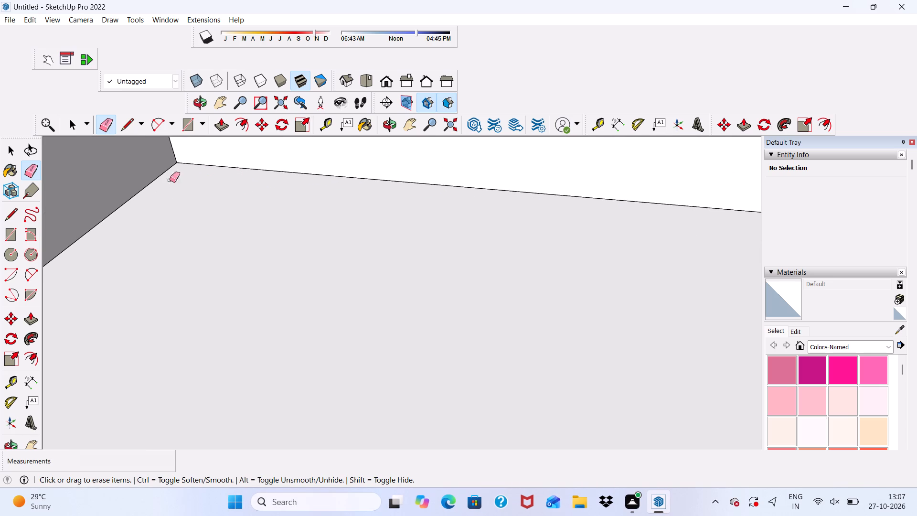
# Erase the stepped offset lines on the slab in front of the two panelled doors and their frame posts.
pyautogui.scroll(-12, 159, 181)
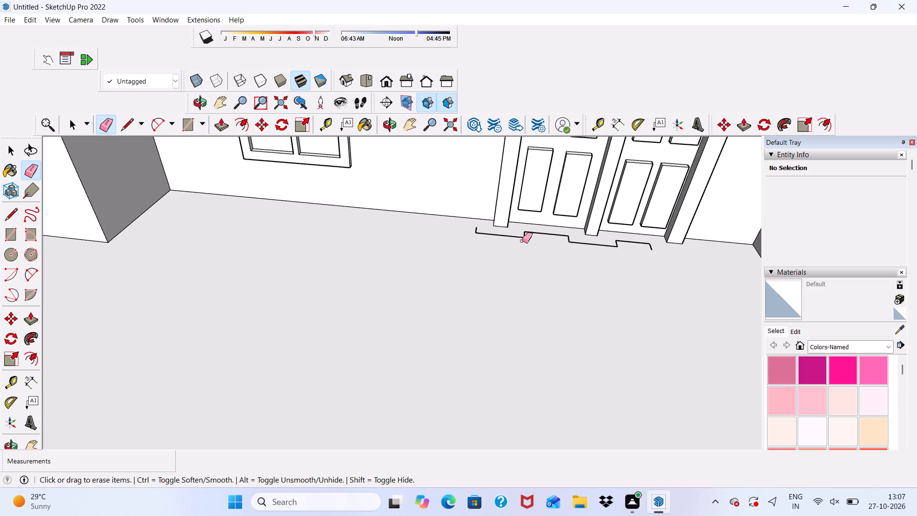
pyautogui.scroll(5, 522, 241)
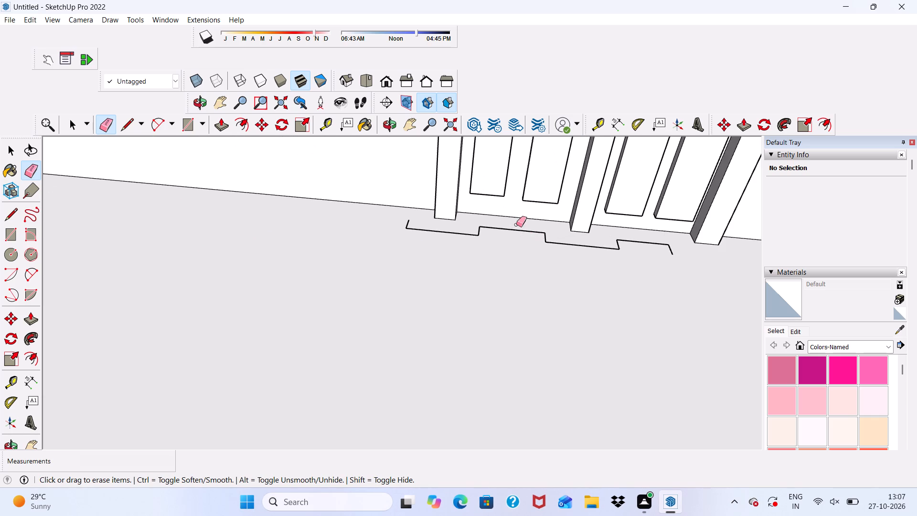
pyautogui.moveTo(402, 221); pyautogui.dragTo(410, 228)
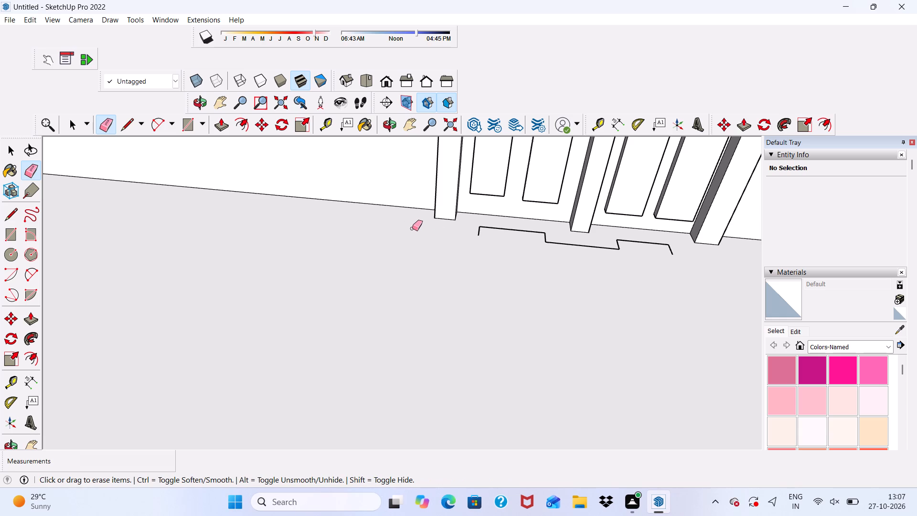
pyautogui.scroll(4, 478, 228)
pyautogui.moveTo(478, 228); pyautogui.dragTo(483, 239)
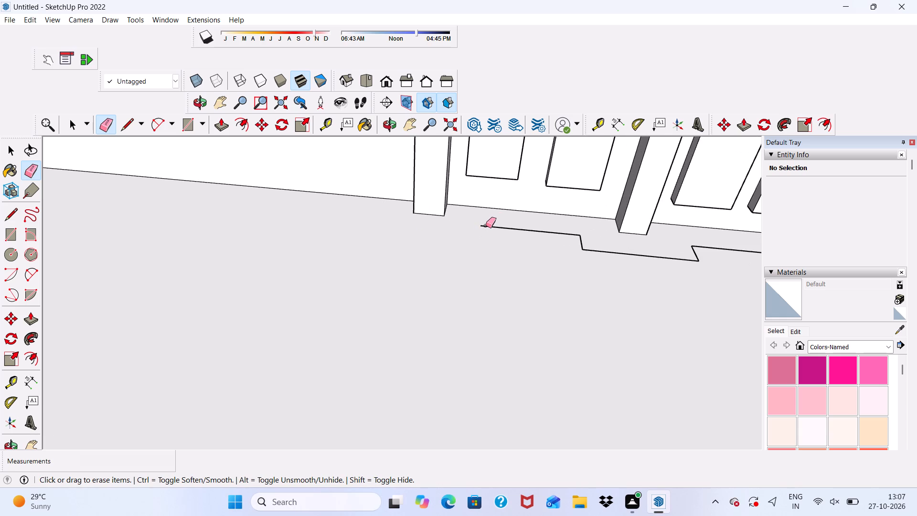
pyautogui.click(488, 226)
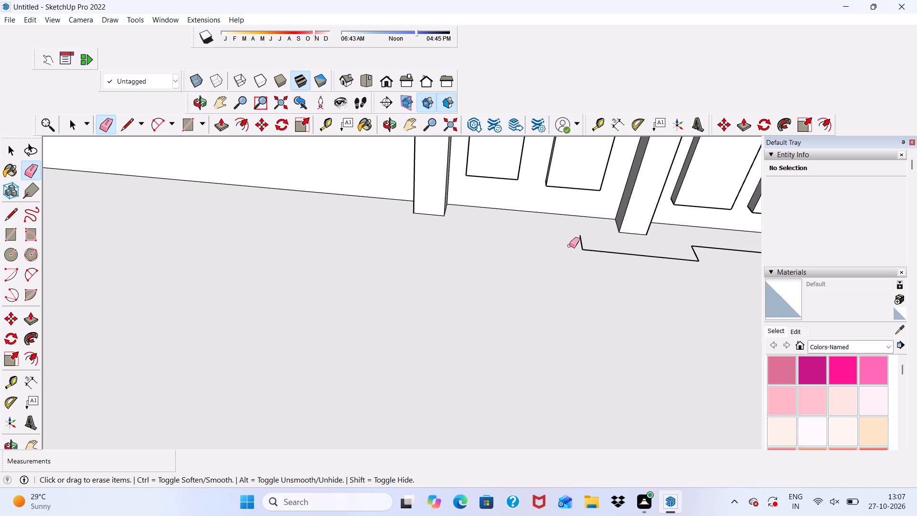
pyautogui.moveTo(577, 246); pyautogui.dragTo(593, 260)
pyautogui.moveTo(694, 251); pyautogui.dragTo(701, 257)
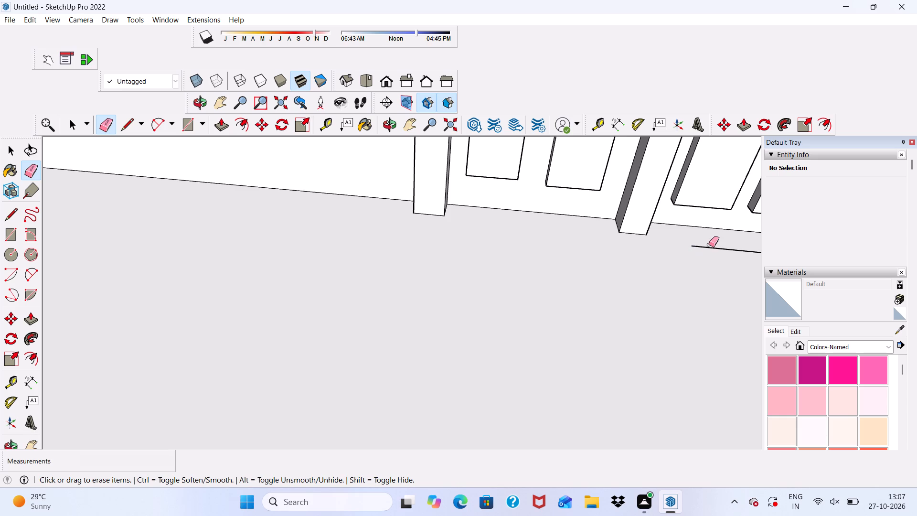
pyautogui.click(709, 245)
# Erase the last short offset stub near the end frame post of the panelled doors.
pyautogui.scroll(-6, 551, 265)
pyautogui.scroll(-3, 459, 274)
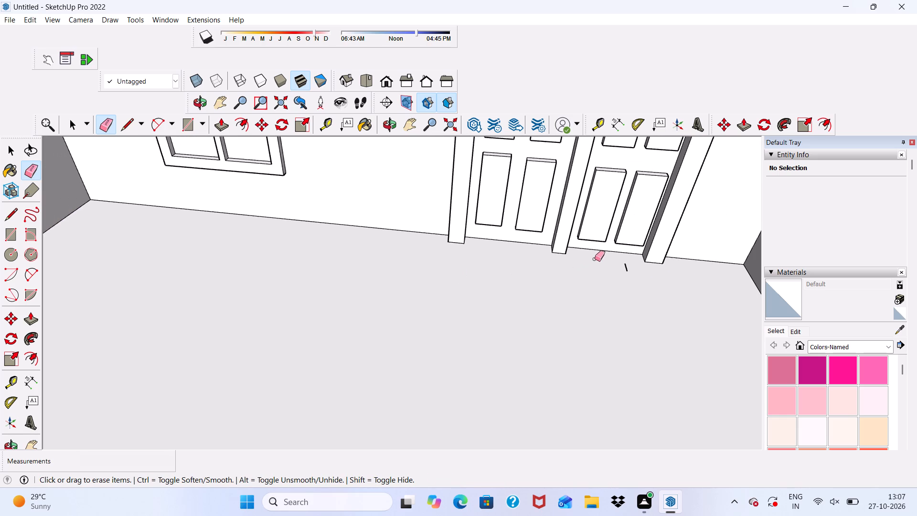
pyautogui.scroll(5, 605, 253)
pyautogui.moveTo(619, 278); pyautogui.dragTo(617, 287)
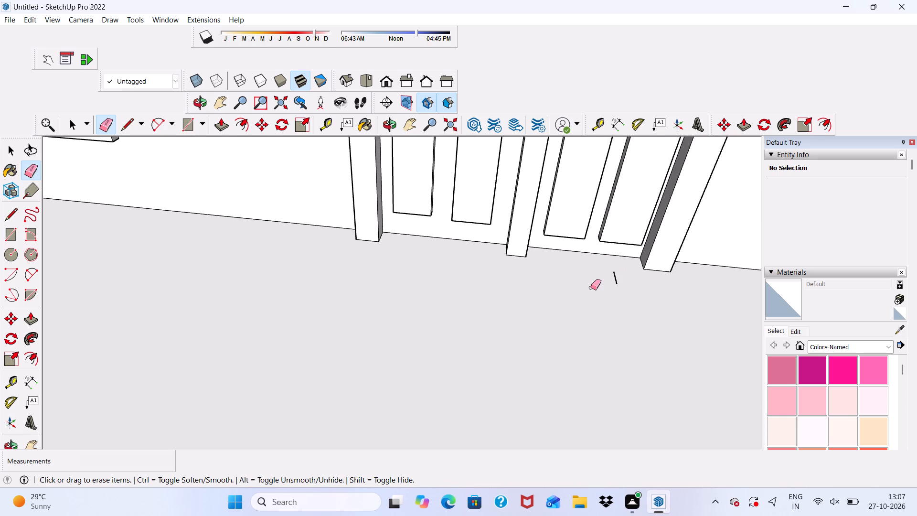
pyautogui.moveTo(614, 286); pyautogui.dragTo(616, 277)
pyautogui.moveTo(554, 268); pyautogui.dragTo(558, 281)
pyautogui.moveTo(557, 264); pyautogui.dragTo(559, 282)
pyautogui.moveTo(555, 269); pyautogui.dragTo(556, 275)
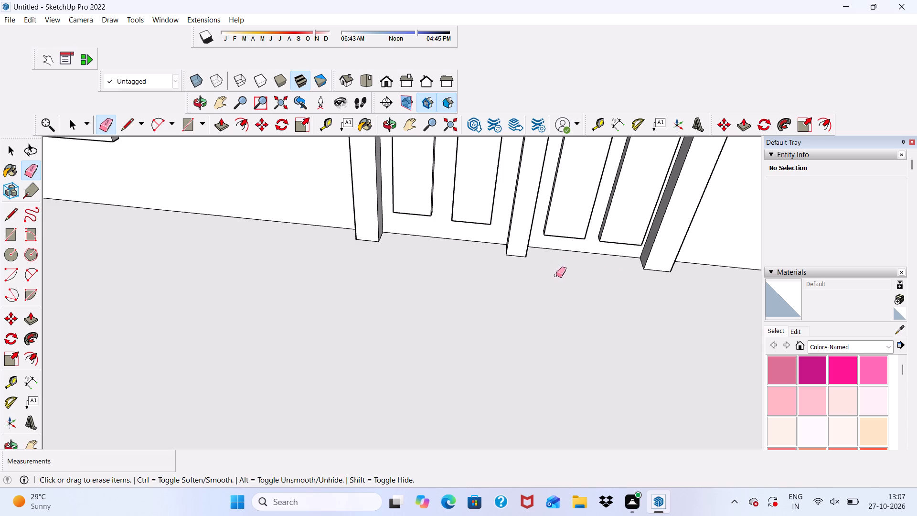
pyautogui.moveTo(556, 275); pyautogui.dragTo(556, 280)
pyautogui.moveTo(558, 269); pyautogui.dragTo(565, 285)
# Push/Pull the forecourt's perimeter strip upward 5' to form the boundary wall.
pyautogui.scroll(-11, 560, 264)
pyautogui.moveTo(546, 283); pyautogui.dragTo(545, 283, button='middle')
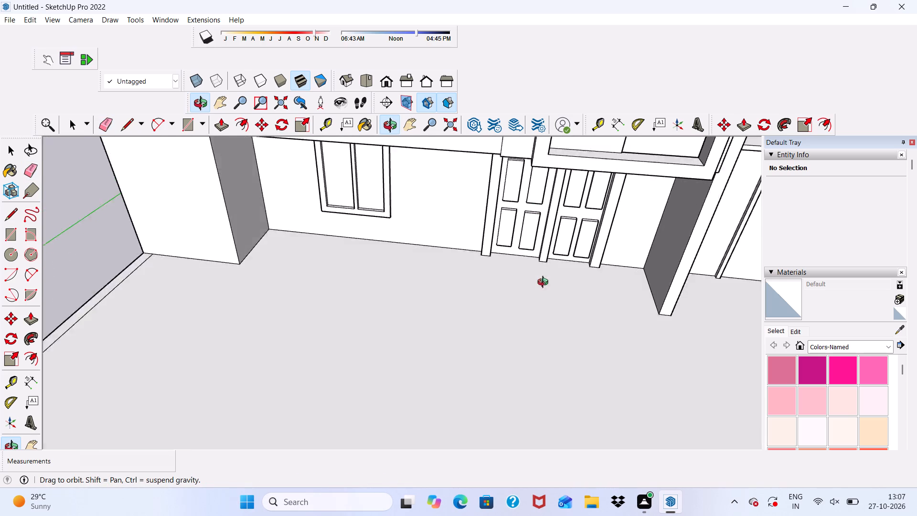
pyautogui.moveTo(545, 283); pyautogui.dragTo(552, 292, button='middle')
pyautogui.scroll(-6, 595, 269)
pyautogui.scroll(-4, 408, 239)
pyautogui.press('space')
pyautogui.scroll(3, 400, 356)
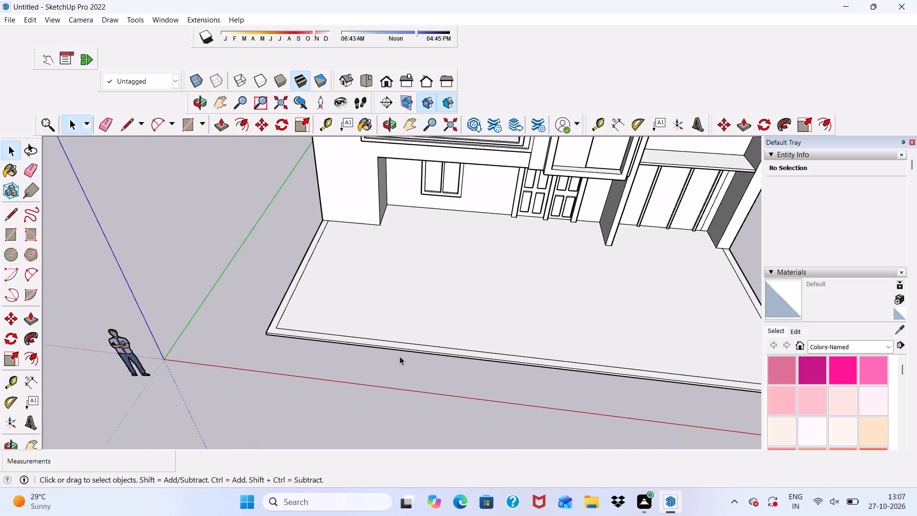
pyautogui.scroll(12, 400, 356)
pyautogui.click(389, 338)
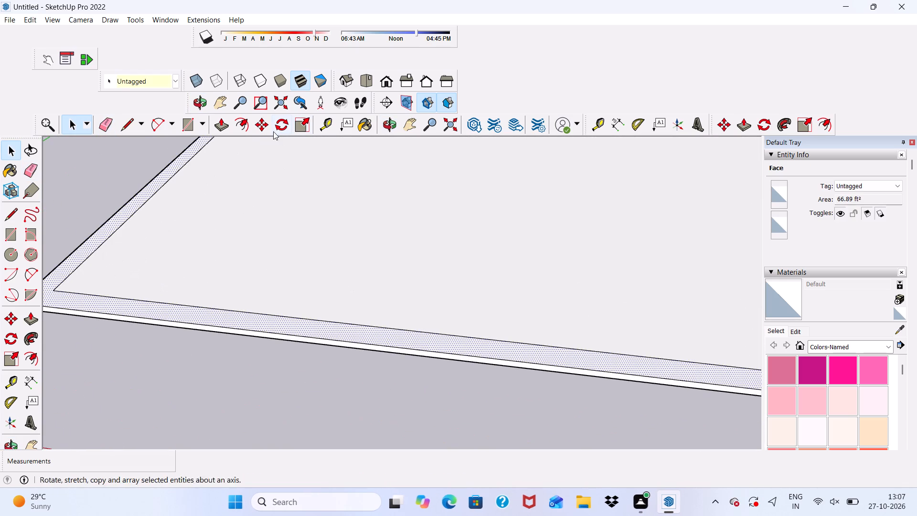
pyautogui.click(215, 121)
pyautogui.scroll(-1, 189, 297)
pyautogui.scroll(4, 189, 297)
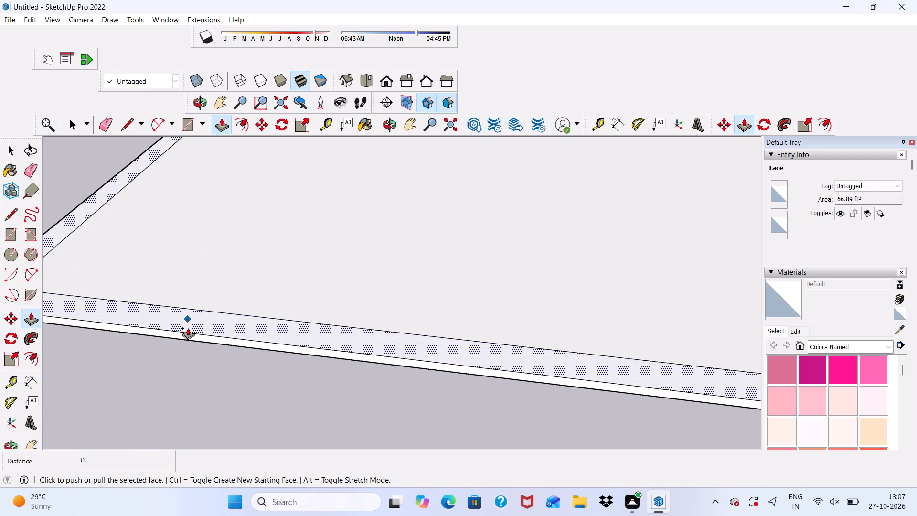
pyautogui.click(186, 320)
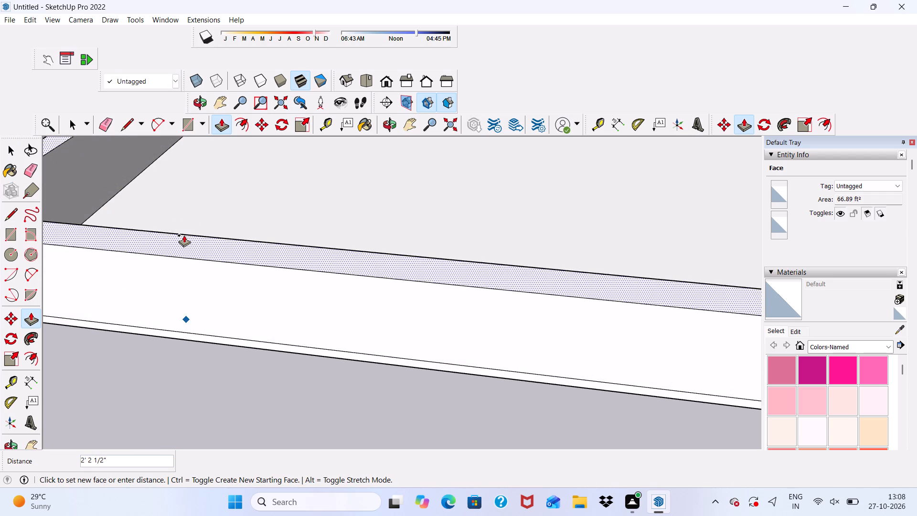
pyautogui.write("5'")
pyautogui.press('Return')
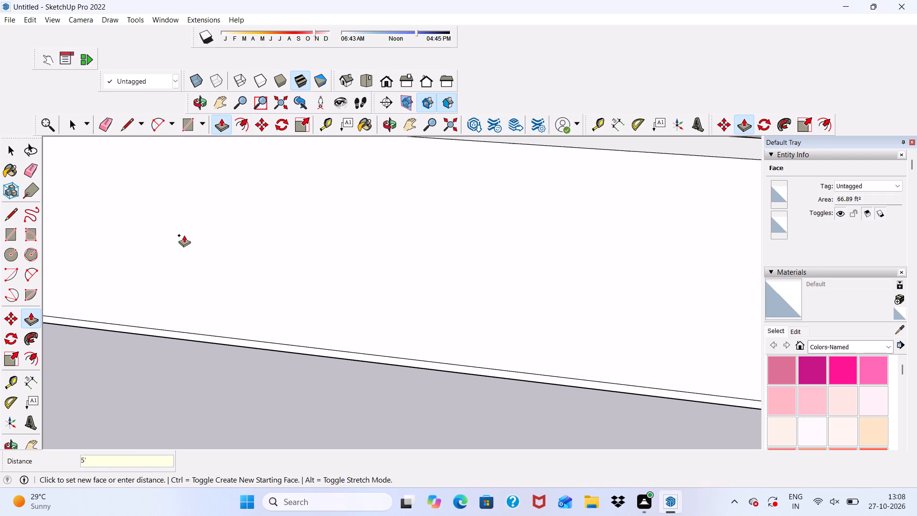
# Inspect the new boundary wall around the forecourt and how it meets the front facade.
pyautogui.press('space')
pyautogui.scroll(-7, 184, 235)
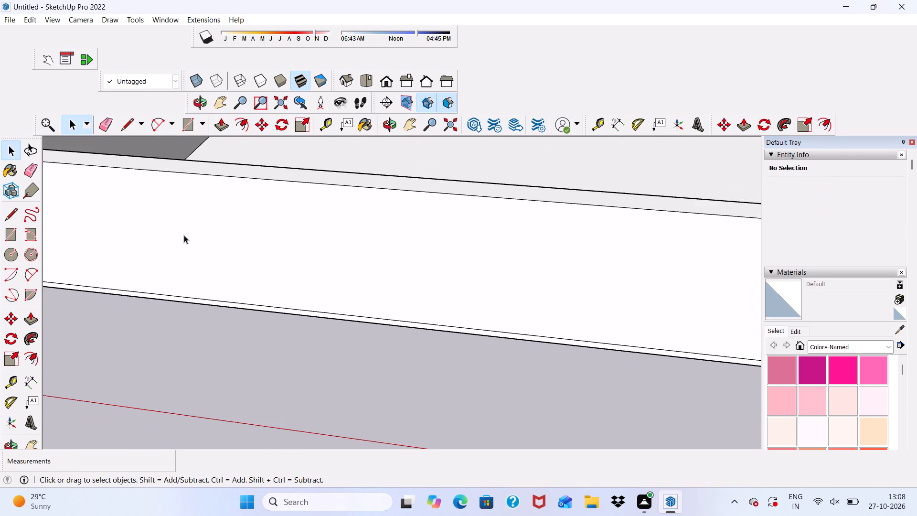
pyautogui.scroll(-7, 184, 237)
pyautogui.moveTo(209, 320); pyautogui.dragTo(212, 250, button='middle')
pyautogui.scroll(-6, 212, 246)
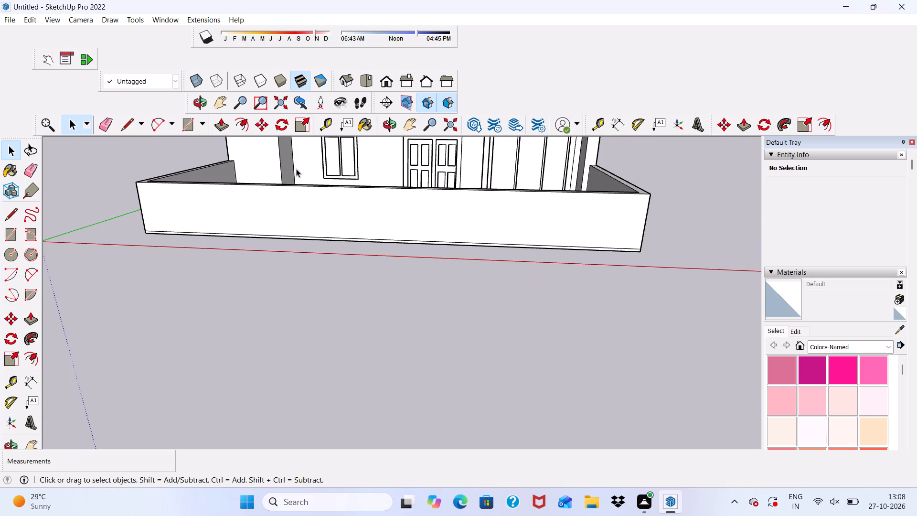
pyautogui.scroll(4, 296, 169)
pyautogui.scroll(-4, 296, 168)
pyautogui.moveTo(296, 203); pyautogui.dragTo(360, 264, button='middle')
pyautogui.scroll(2, 212, 289)
pyautogui.scroll(-2, 200, 275)
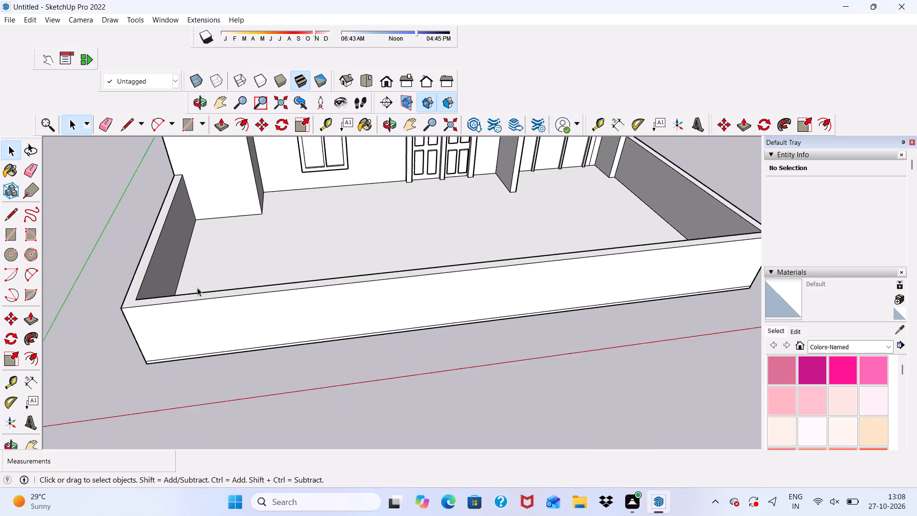
pyautogui.scroll(-4, 197, 288)
pyautogui.moveTo(194, 308); pyautogui.dragTo(234, 240, button='middle')
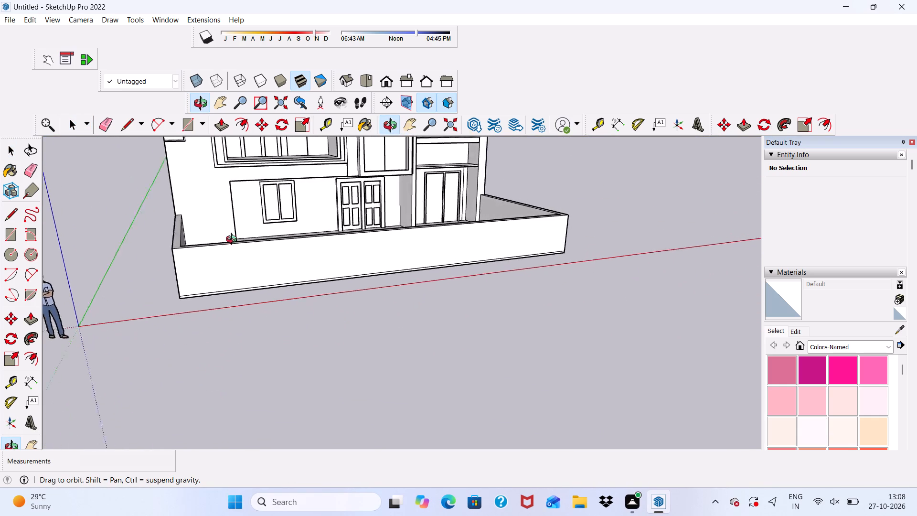
pyautogui.moveTo(234, 240); pyautogui.dragTo(107, 249, button='middle')
# Push/Pull the boundary wall's top face farther up by eye, making the wall about 7' 7" high overall.
pyautogui.scroll(5, 151, 245)
pyautogui.moveTo(151, 240); pyautogui.dragTo(154, 345, button='middle')
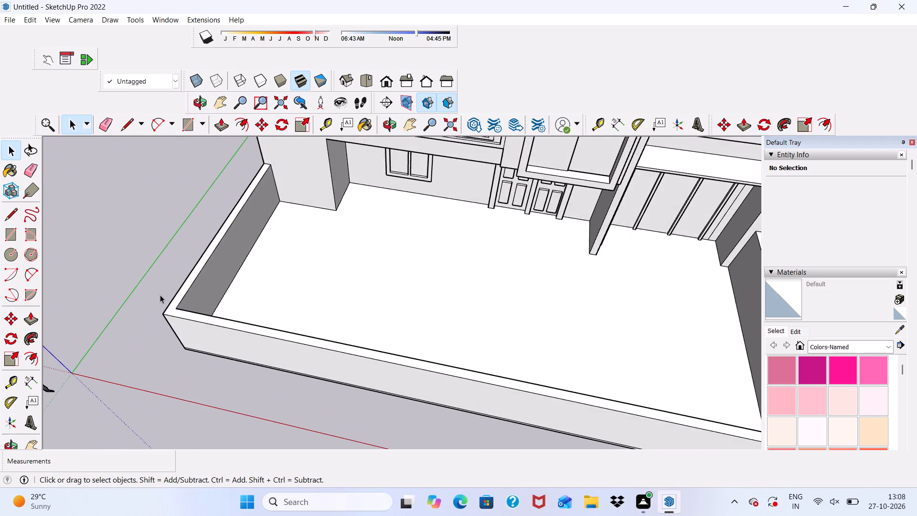
pyautogui.scroll(12, 161, 293)
pyautogui.click(201, 290)
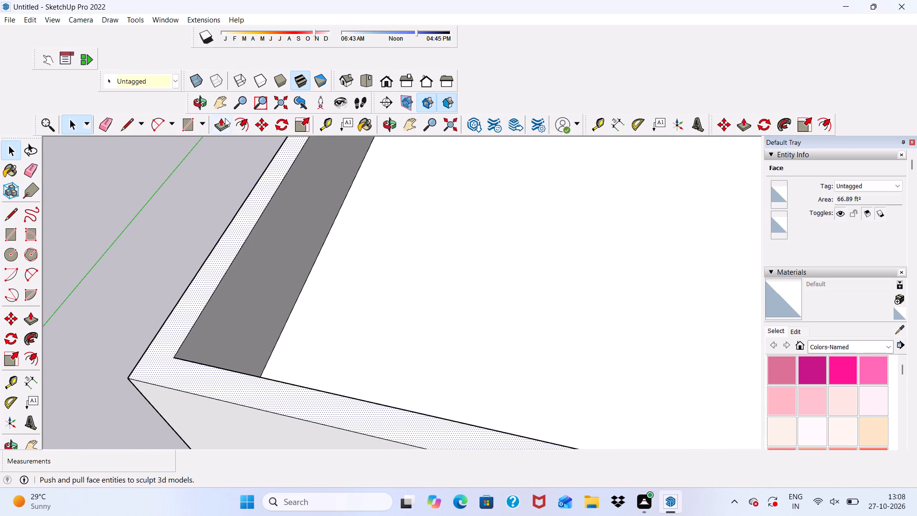
pyautogui.click(219, 127)
pyautogui.click(212, 281)
pyautogui.scroll(-3, 208, 223)
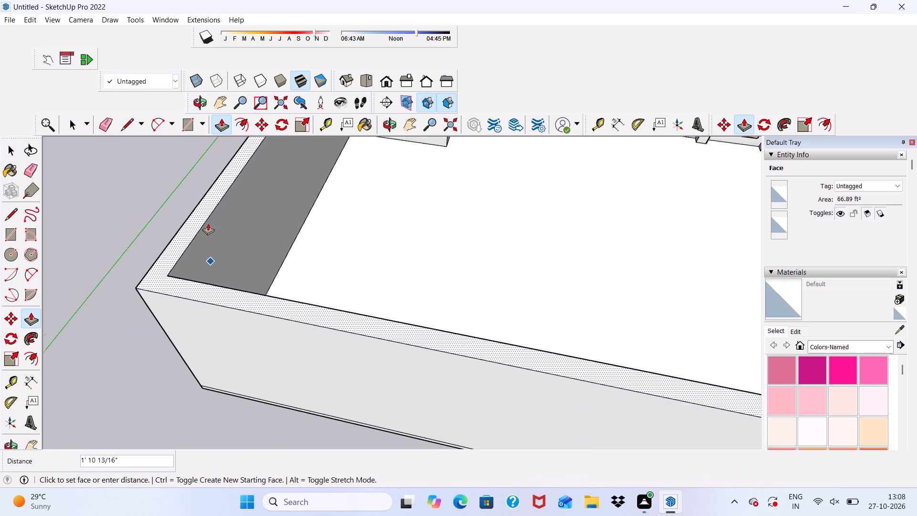
pyautogui.scroll(-14, 208, 223)
pyautogui.moveTo(240, 229); pyautogui.dragTo(372, 126, button='middle')
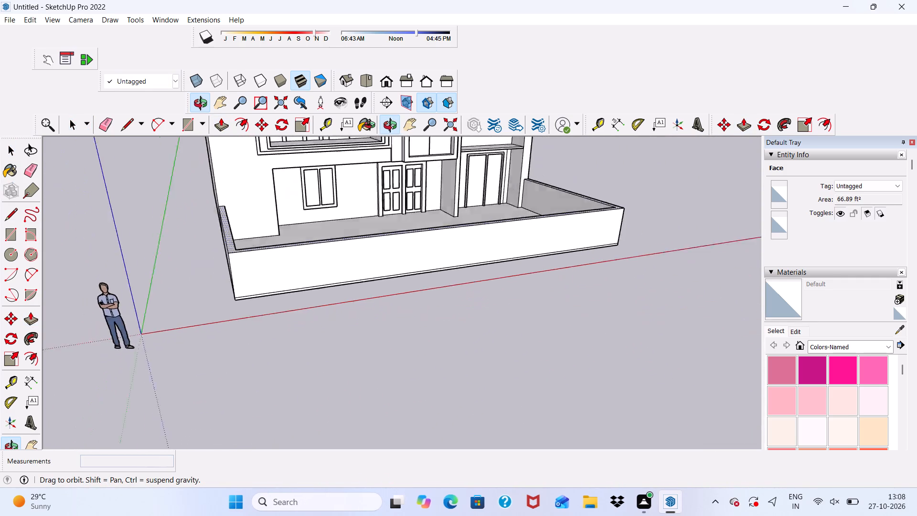
pyautogui.moveTo(372, 126); pyautogui.dragTo(445, 146, button='middle')
pyautogui.scroll(-1, 344, 240)
pyautogui.scroll(3, 334, 217)
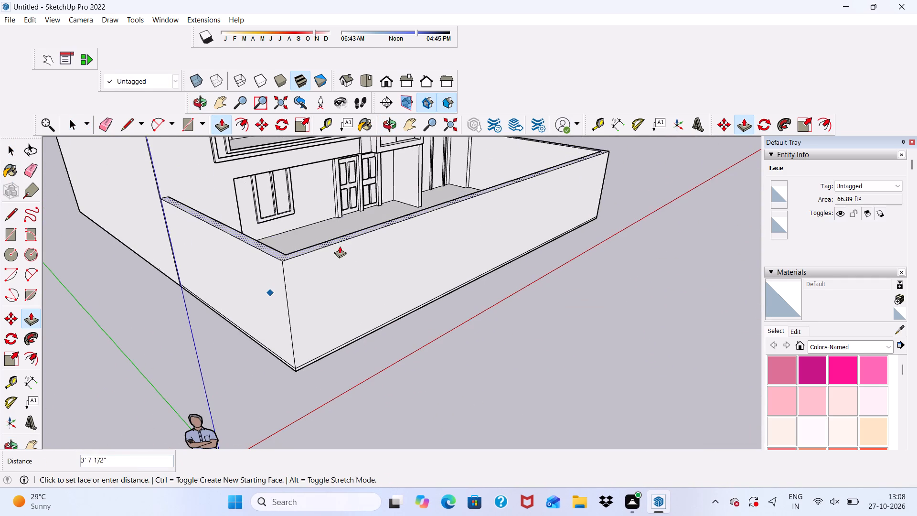
pyautogui.click(342, 260)
# Inspect the raised boundary wall from both sides and against the facade in front view.
pyautogui.scroll(-4, 342, 260)
pyautogui.moveTo(342, 309); pyautogui.dragTo(333, 304, button='middle')
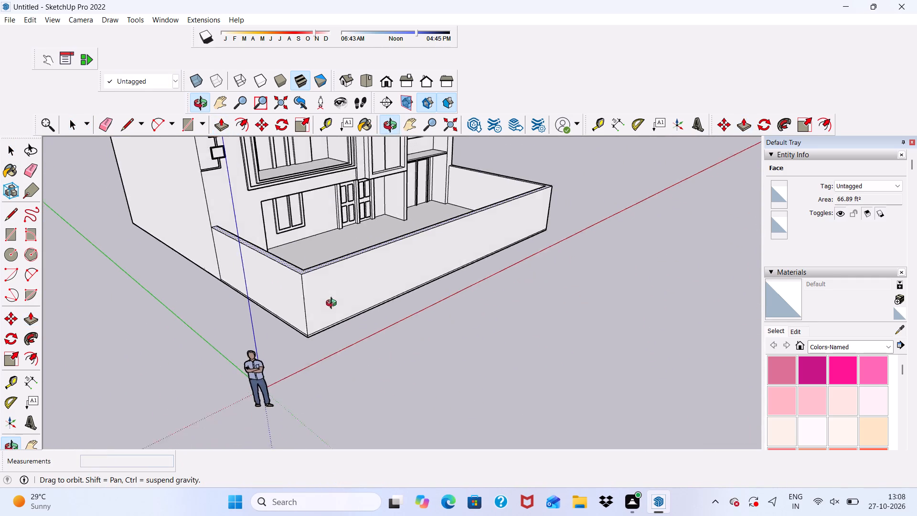
pyautogui.moveTo(333, 304); pyautogui.dragTo(213, 284, button='middle')
pyautogui.press('space')
pyautogui.moveTo(435, 254); pyautogui.dragTo(343, 291, button='middle')
pyautogui.scroll(5, 333, 258)
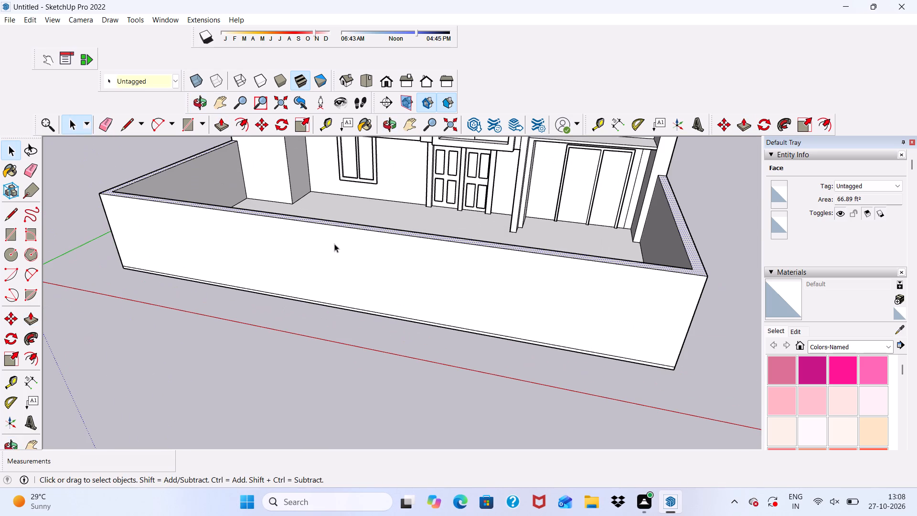
pyautogui.click(382, 80)
pyautogui.scroll(-4, 392, 224)
pyautogui.moveTo(406, 295); pyautogui.dragTo(405, 325, button='middle')
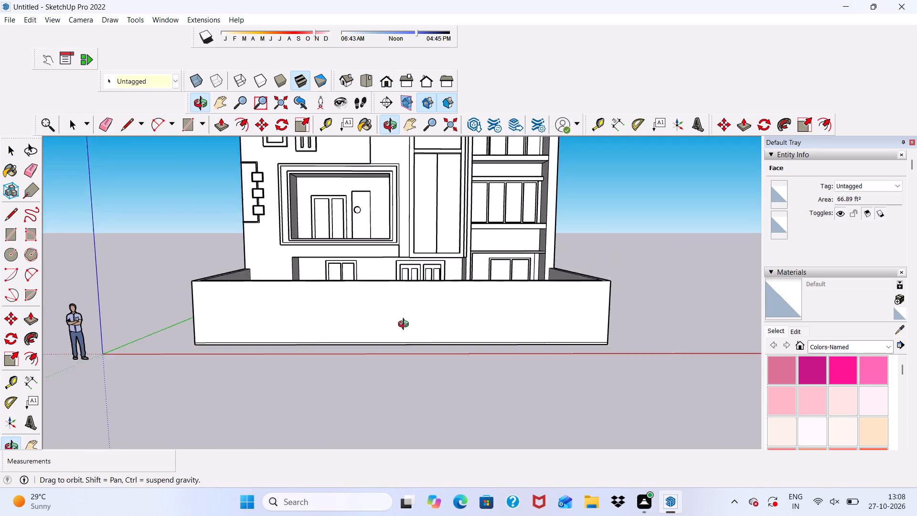
pyautogui.moveTo(405, 325); pyautogui.dragTo(398, 317, button='middle')
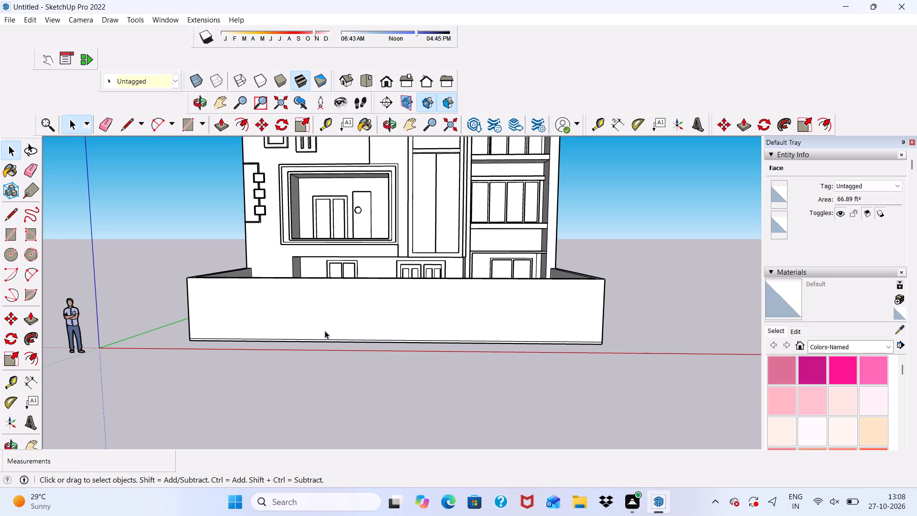
pyautogui.scroll(-7, 334, 277)
pyautogui.scroll(7, 335, 292)
pyautogui.press('space')
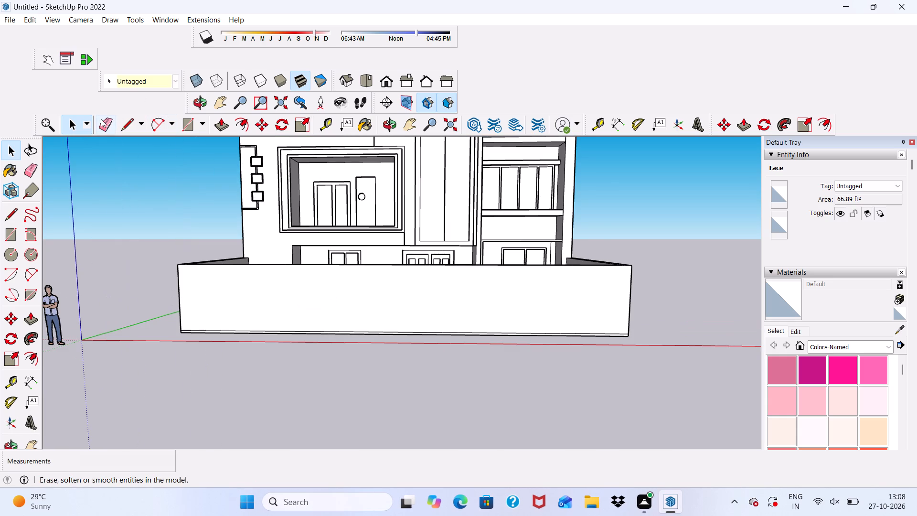
# Erase the slab edge line running along the bottom of the boundary wall's long front face.
pyautogui.click(101, 119)
pyautogui.scroll(5, 186, 391)
pyautogui.scroll(8, 242, 316)
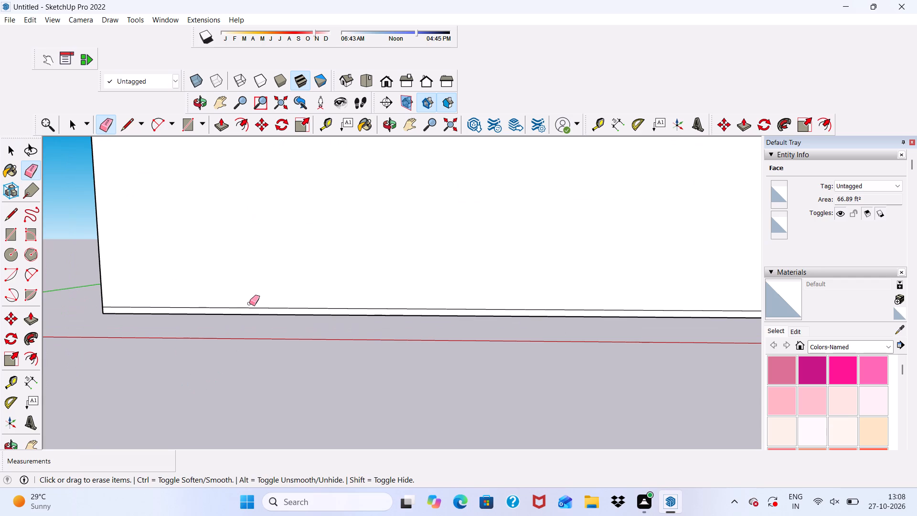
pyautogui.moveTo(249, 303); pyautogui.dragTo(249, 310)
# Erase the slab edge line along the bottom of the boundary wall's side face, beside the glazed ground-floor bay.
pyautogui.scroll(-11, 204, 275)
pyautogui.moveTo(397, 332); pyautogui.dragTo(337, 397, button='middle')
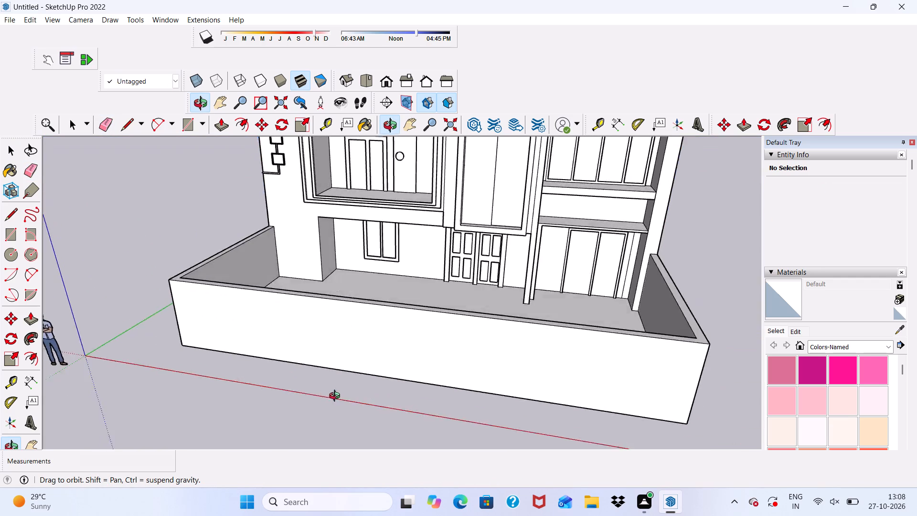
pyautogui.moveTo(337, 397); pyautogui.dragTo(193, 382, button='middle')
pyautogui.scroll(-5, 328, 183)
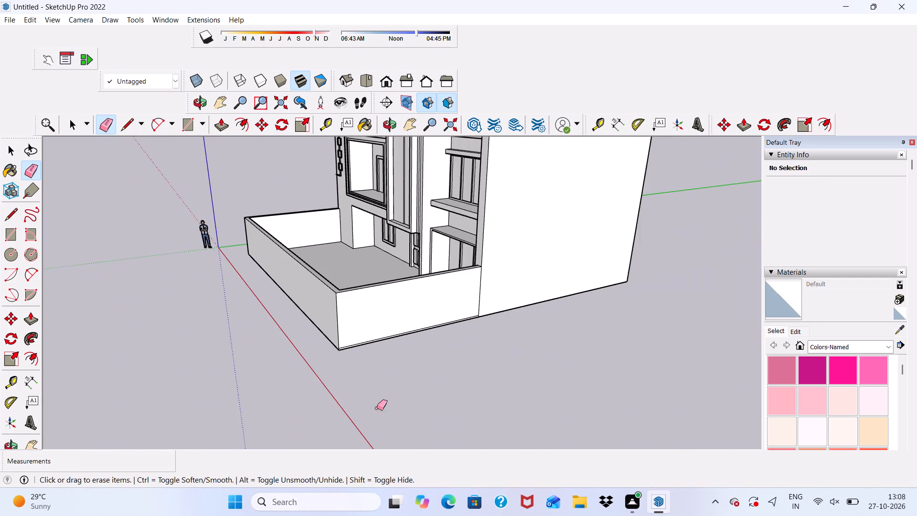
pyautogui.scroll(18, 377, 408)
pyautogui.click(356, 310)
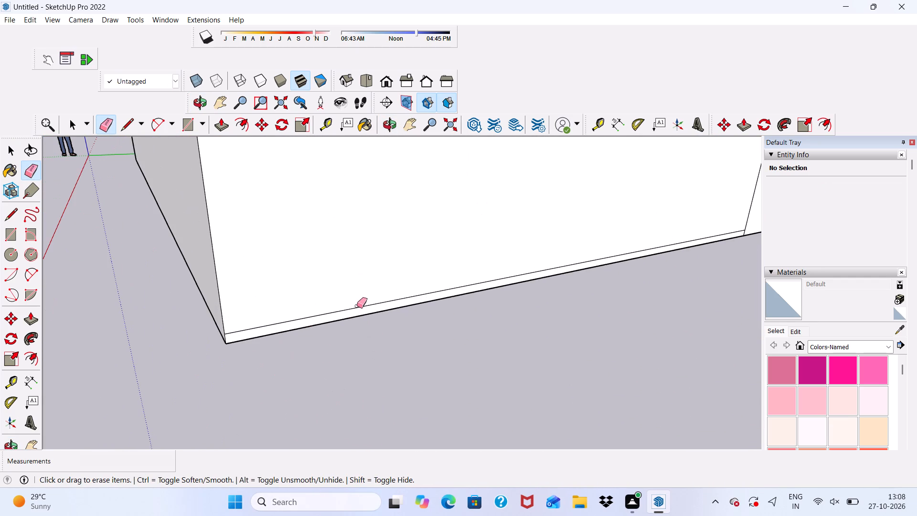
pyautogui.click(357, 306)
pyautogui.click(357, 306)
pyautogui.click(357, 308)
pyautogui.scroll(-8, 357, 308)
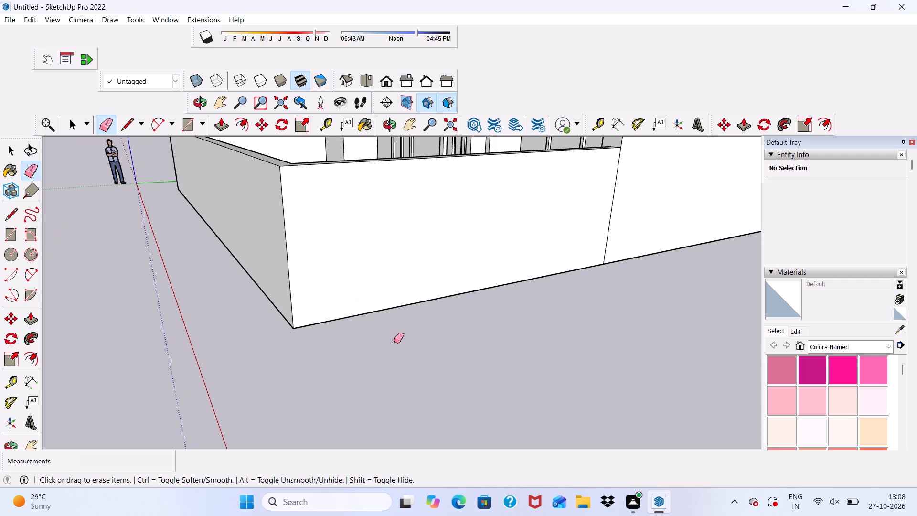
# Erase the vertical seam where that side of the boundary wall meets the building's side wall.
pyautogui.scroll(-1, 394, 341)
pyautogui.scroll(1, 399, 343)
pyautogui.scroll(-4, 415, 331)
pyautogui.scroll(5, 535, 234)
pyautogui.moveTo(551, 245); pyautogui.dragTo(568, 269)
# Erase the short leftover stub of the vertical seam at the bottom edge of the side wall.
pyautogui.scroll(-7, 555, 244)
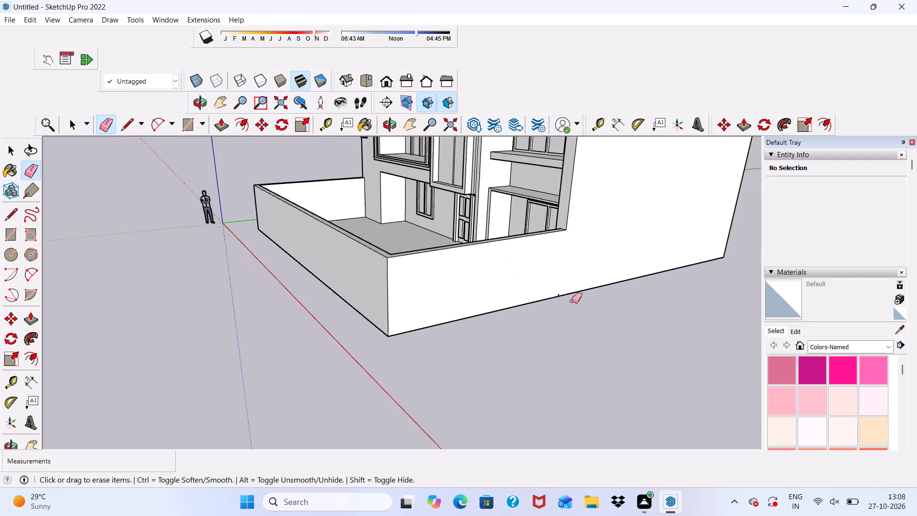
pyautogui.scroll(20, 572, 301)
pyautogui.scroll(3, 572, 301)
pyautogui.click(534, 284)
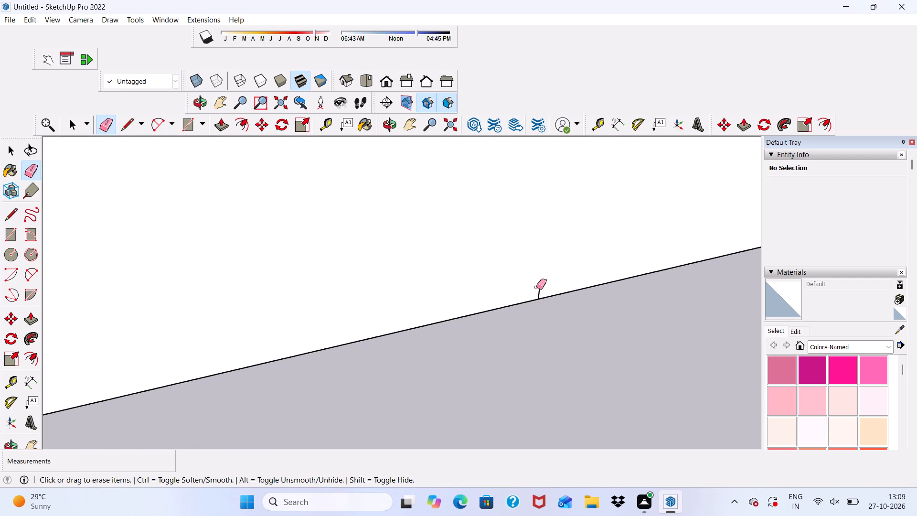
pyautogui.scroll(-14, 534, 282)
pyautogui.scroll(2, 533, 279)
pyautogui.scroll(-3, 533, 279)
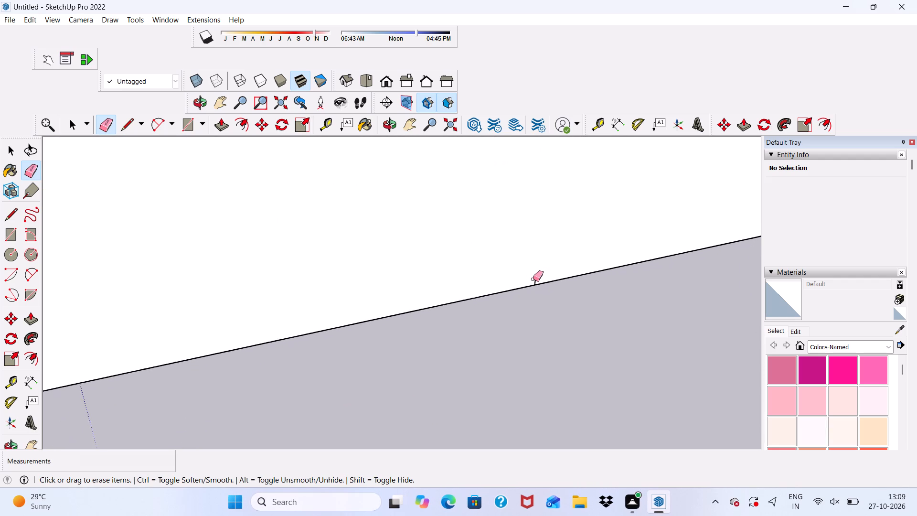
pyautogui.scroll(4, 533, 279)
pyautogui.click(537, 284)
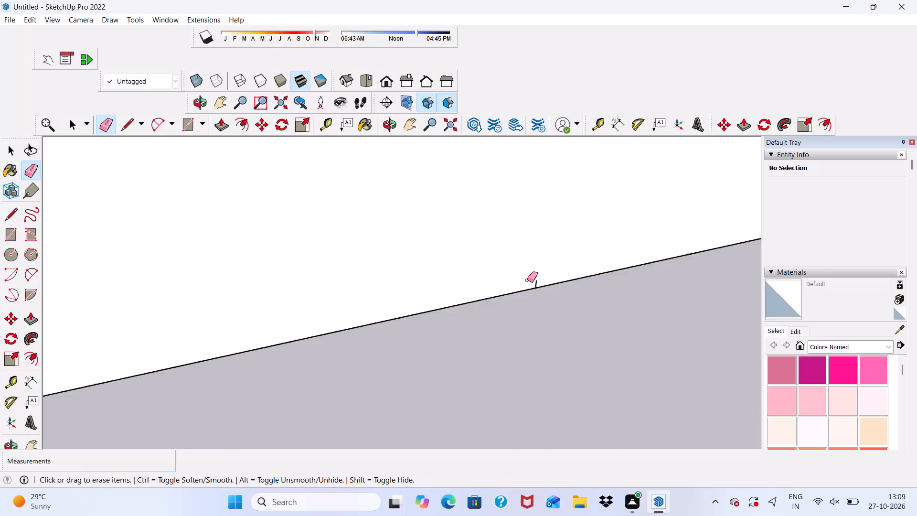
pyautogui.scroll(15, 528, 280)
pyautogui.moveTo(542, 261); pyautogui.dragTo(549, 282)
pyautogui.scroll(-6, 542, 269)
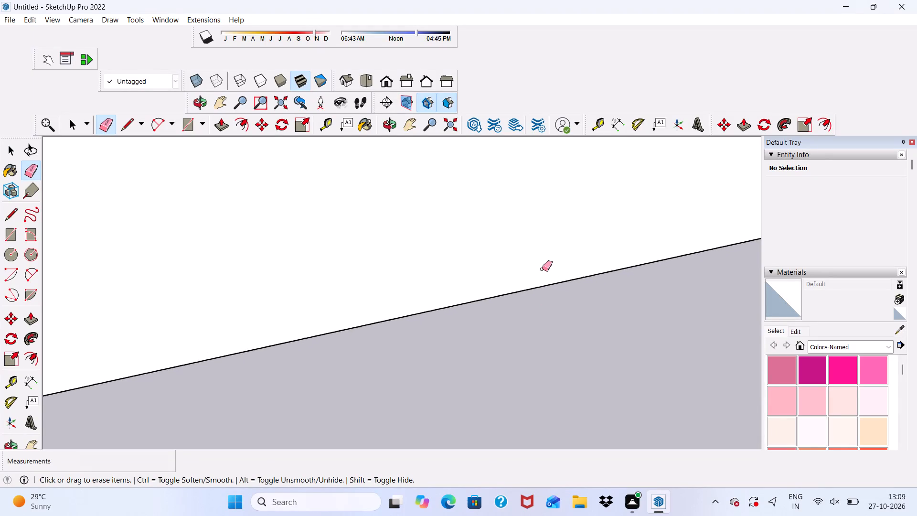
pyautogui.scroll(-13, 542, 269)
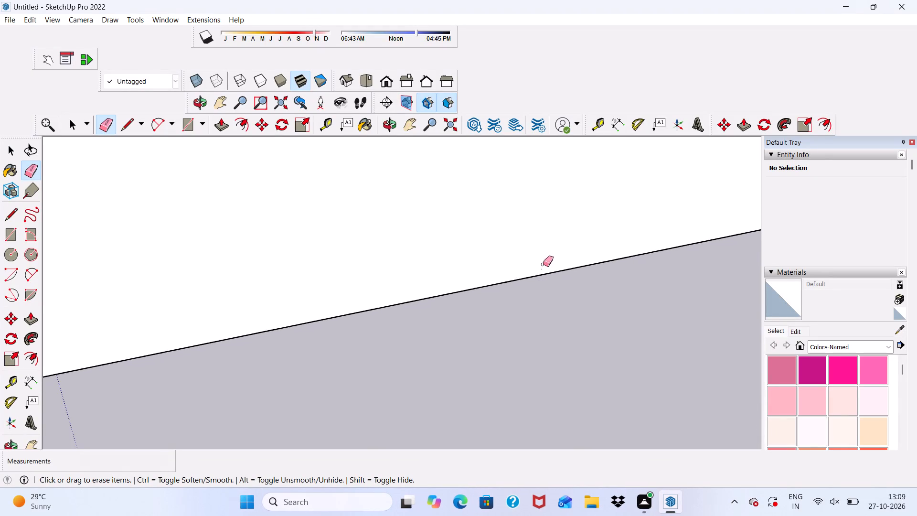
# Draw a rectangle about 16' 4" by 7' 7" on the front boundary wall's outer face, from its bottom edge to its top edge.
pyautogui.press('space')
pyautogui.scroll(-14, 542, 264)
pyautogui.moveTo(299, 243); pyautogui.dragTo(358, 291, button='middle')
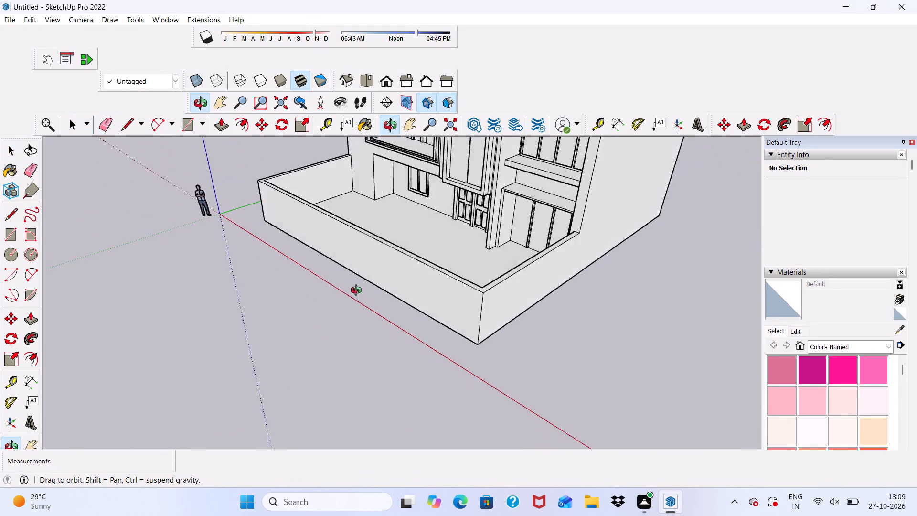
pyautogui.moveTo(358, 291); pyautogui.dragTo(615, 321, button='middle')
pyautogui.scroll(5, 294, 301)
pyautogui.scroll(-6, 291, 298)
pyautogui.moveTo(294, 346); pyautogui.dragTo(272, 307, button='middle')
pyautogui.scroll(1, 294, 346)
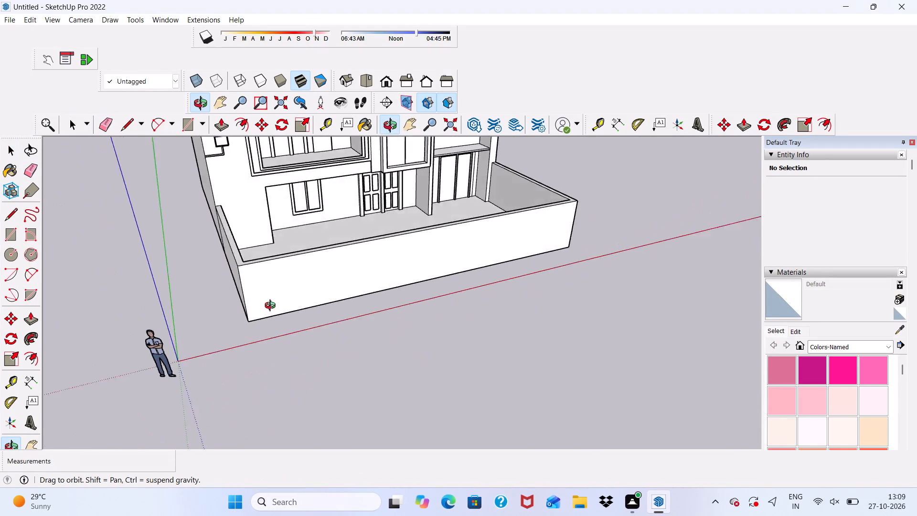
pyautogui.moveTo(272, 307); pyautogui.dragTo(191, 359, button='middle')
pyautogui.scroll(5, 176, 121)
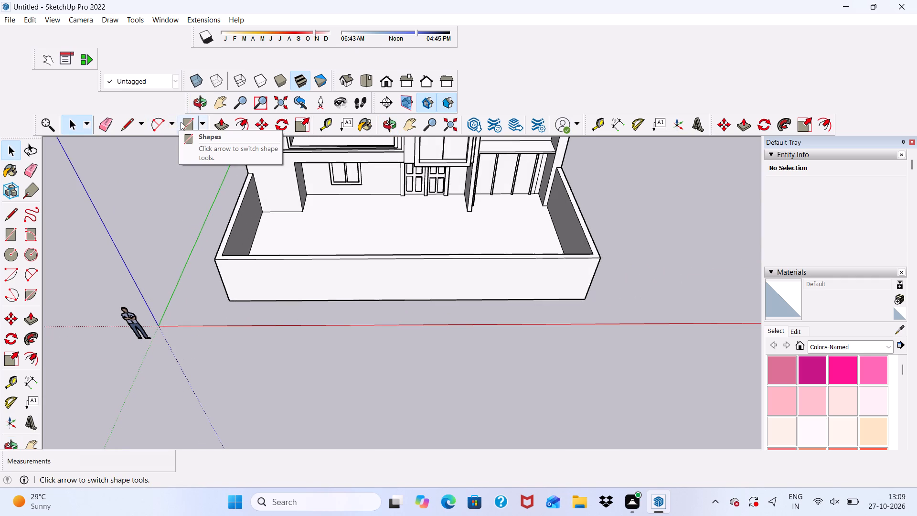
pyautogui.click(183, 122)
pyautogui.scroll(3, 256, 254)
pyautogui.moveTo(294, 294); pyautogui.dragTo(284, 222, button='middle')
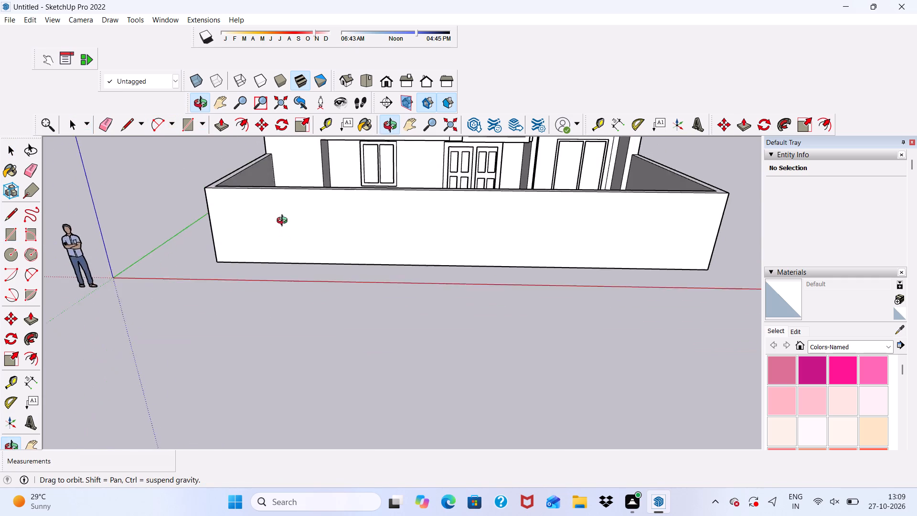
pyautogui.moveTo(284, 222); pyautogui.dragTo(284, 251, button='middle')
pyautogui.click(313, 283)
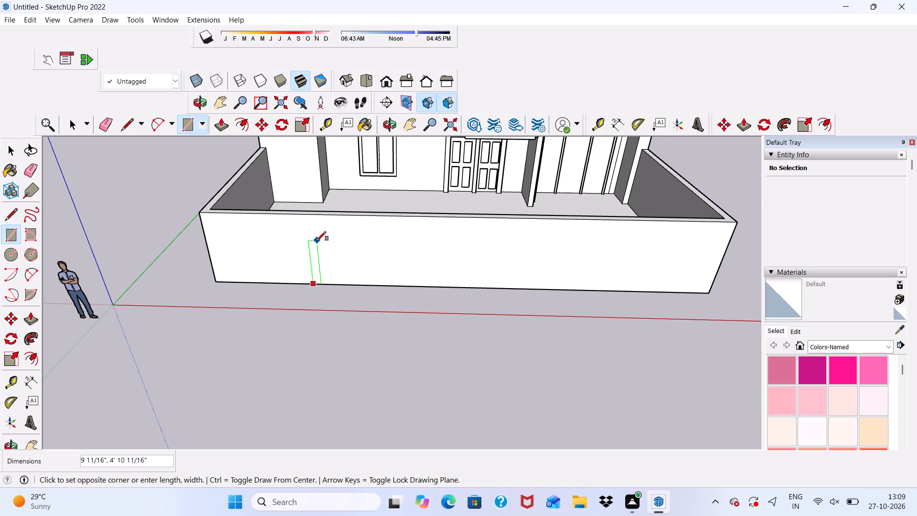
pyautogui.scroll(1, 520, 209)
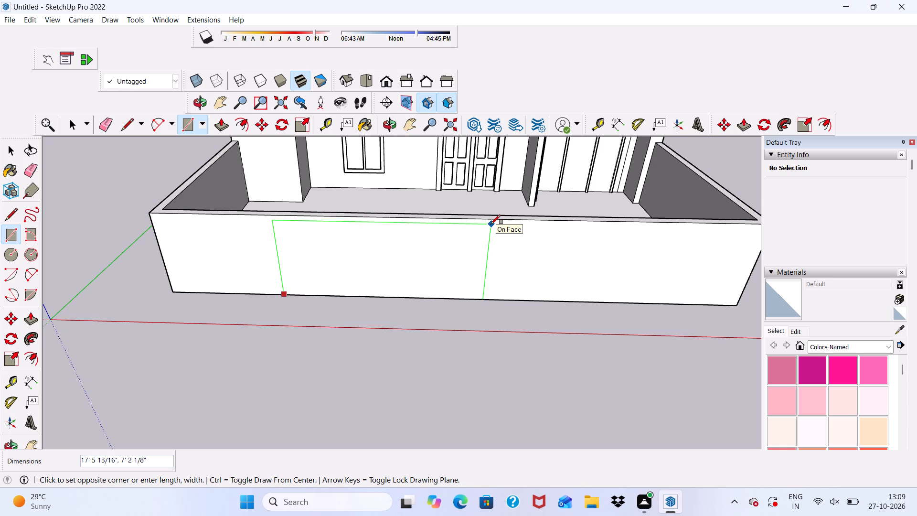
pyautogui.click(477, 219)
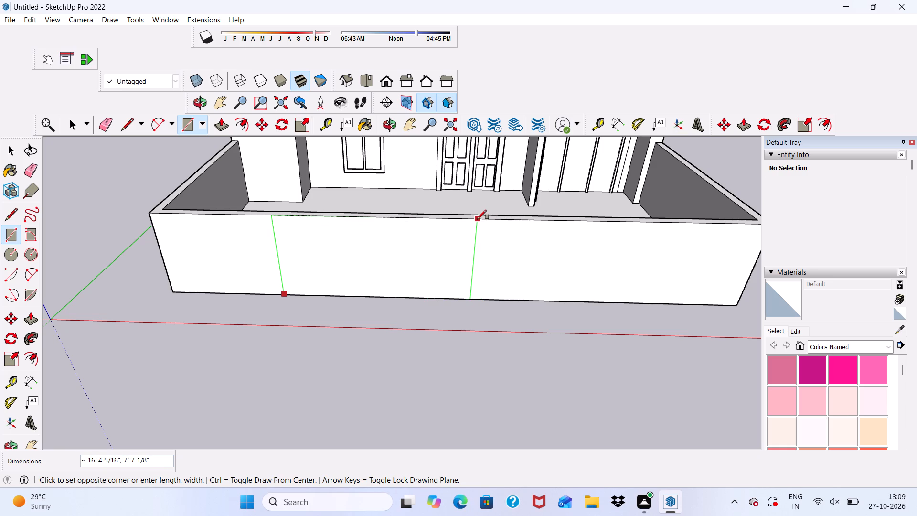
pyautogui.press('space')
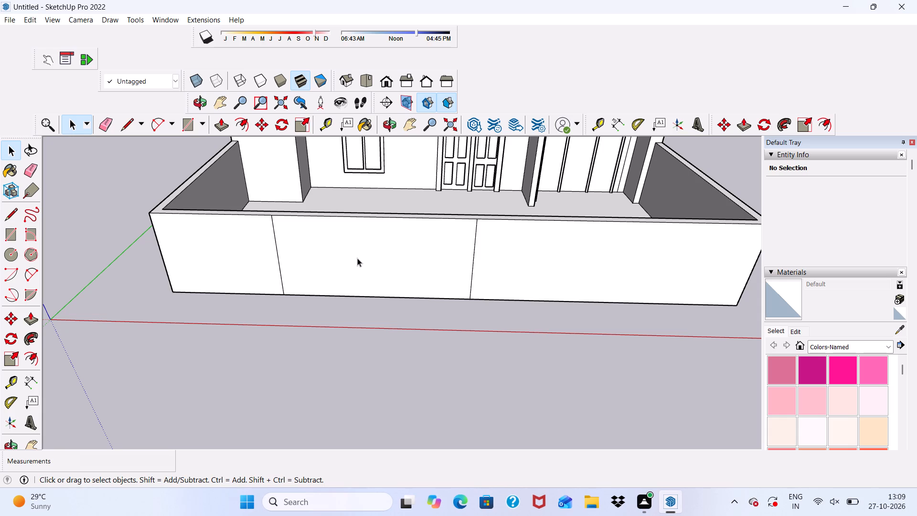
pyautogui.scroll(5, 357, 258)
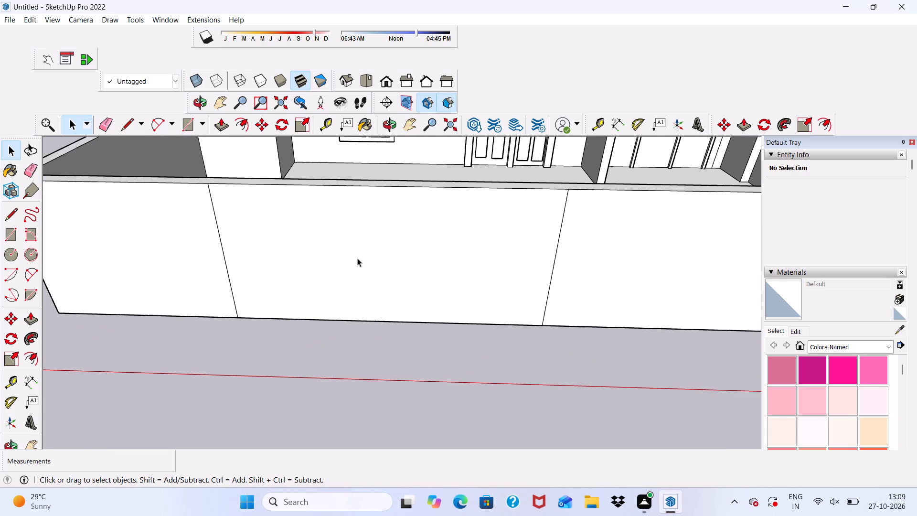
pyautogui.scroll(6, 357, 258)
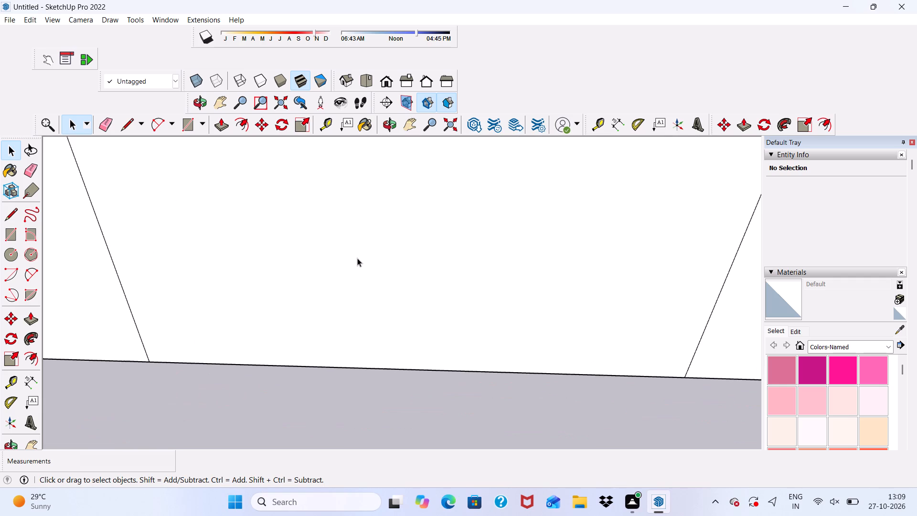
# Draw a full-height rectangle about 1' 5" wide inside the left edge of the wide panel on the front boundary wall.
pyautogui.scroll(2, 357, 258)
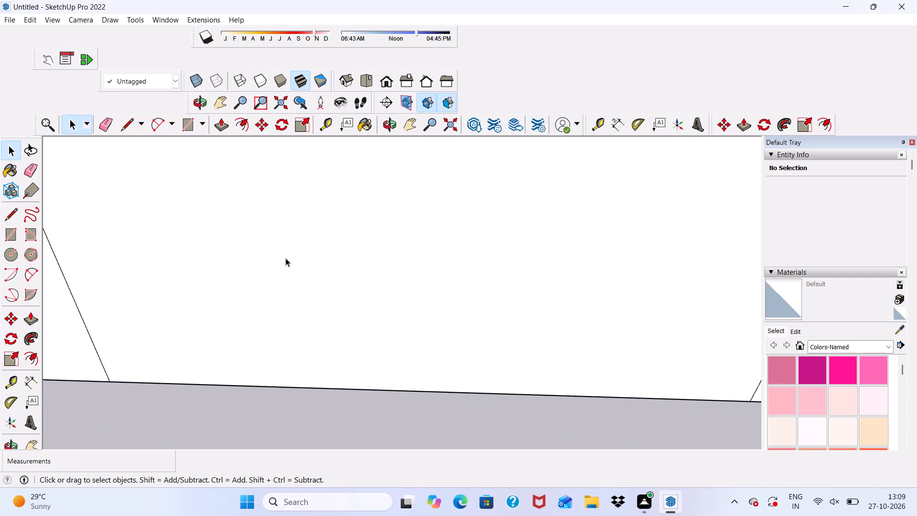
pyautogui.click(180, 124)
pyautogui.scroll(-6, 237, 311)
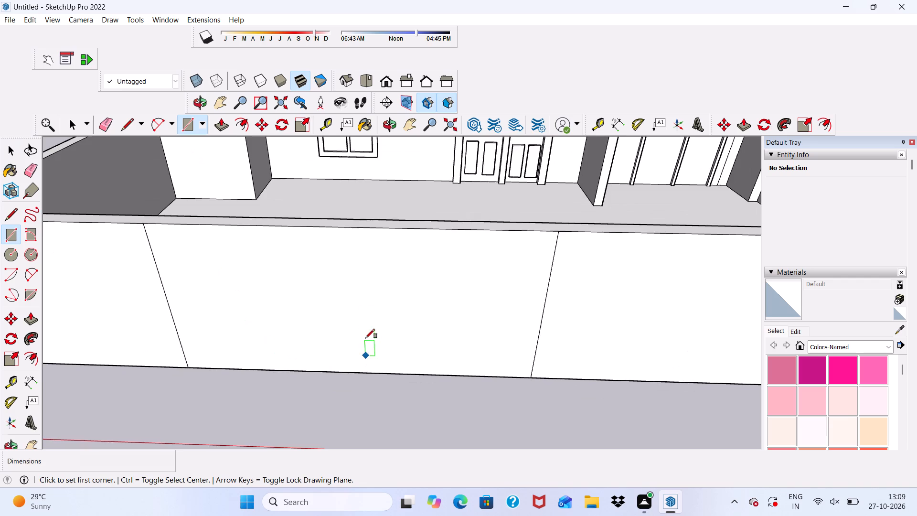
pyautogui.scroll(-5, 365, 338)
pyautogui.scroll(6, 201, 287)
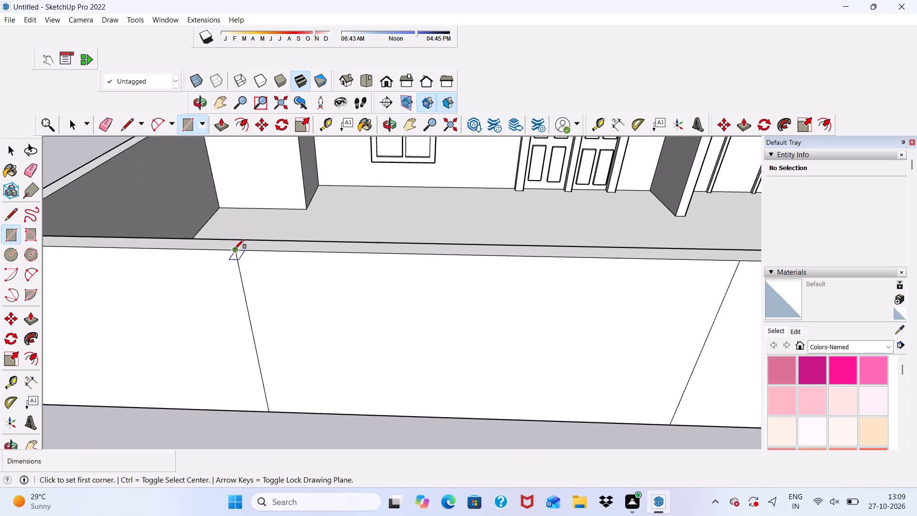
pyautogui.click(235, 249)
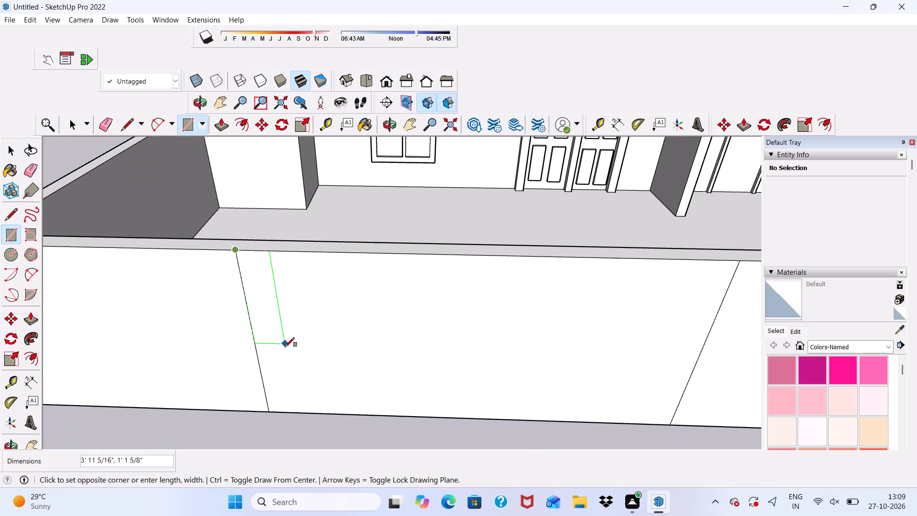
pyautogui.scroll(3, 304, 386)
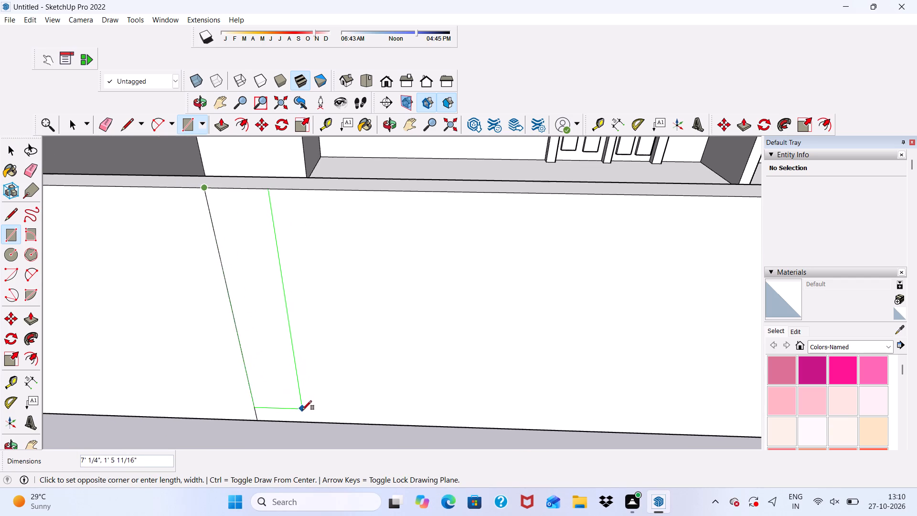
pyautogui.click(303, 421)
# Draw a rectangle about 6' 11" wide by 7' 7" high on the wall panel, directly beside the narrow edge strip.
pyautogui.scroll(-5, 294, 341)
pyautogui.moveTo(335, 398); pyautogui.dragTo(329, 322, button='middle')
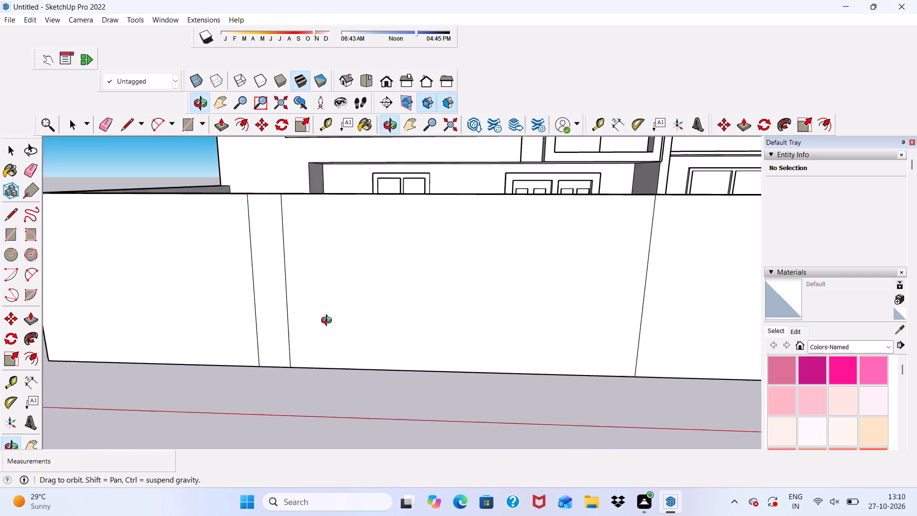
pyautogui.moveTo(329, 322); pyautogui.dragTo(329, 321, button='middle')
pyautogui.click(281, 192)
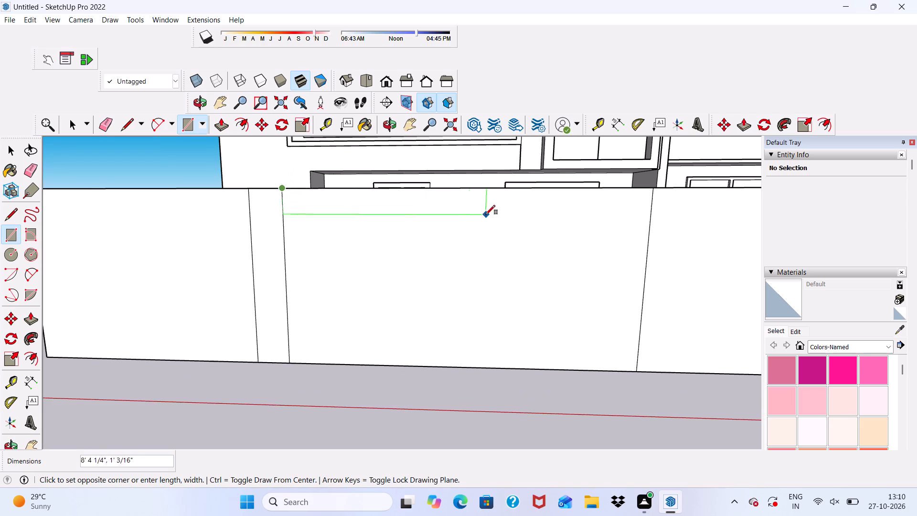
pyautogui.click(446, 365)
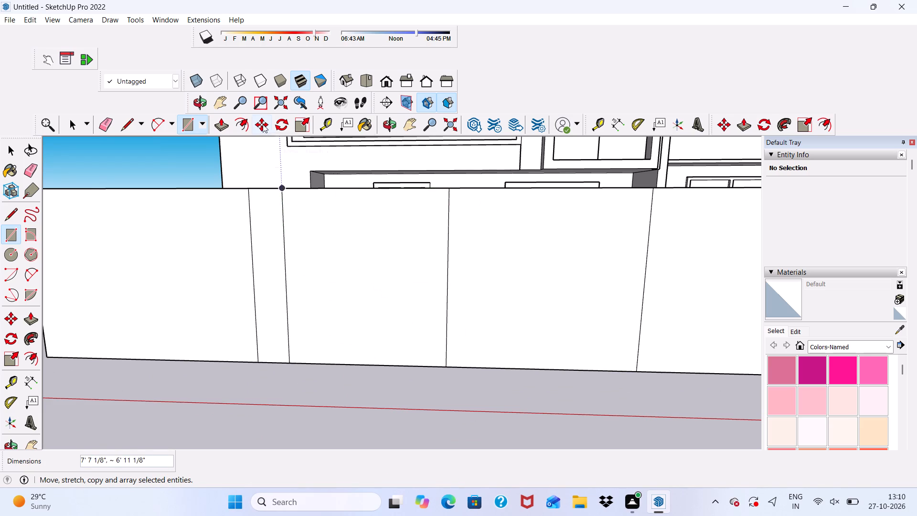
# Offset the outline of the 6' 11" wide panel inward by about 10 3/4" to form an inner frame.
pyautogui.click(246, 121)
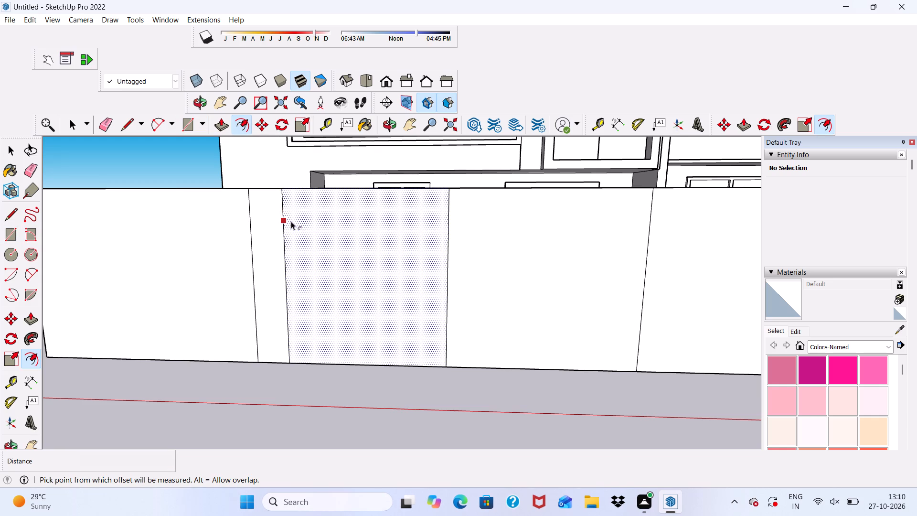
pyautogui.click(291, 222)
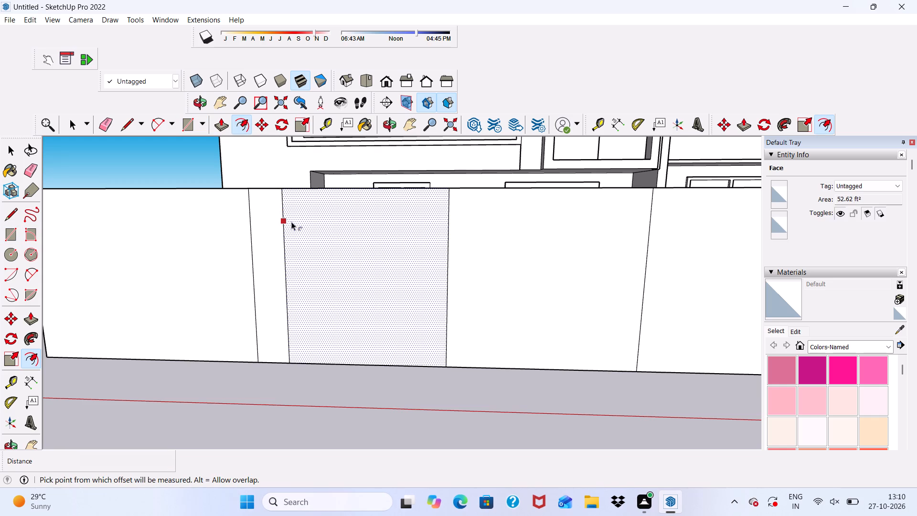
pyautogui.scroll(-1, 302, 261)
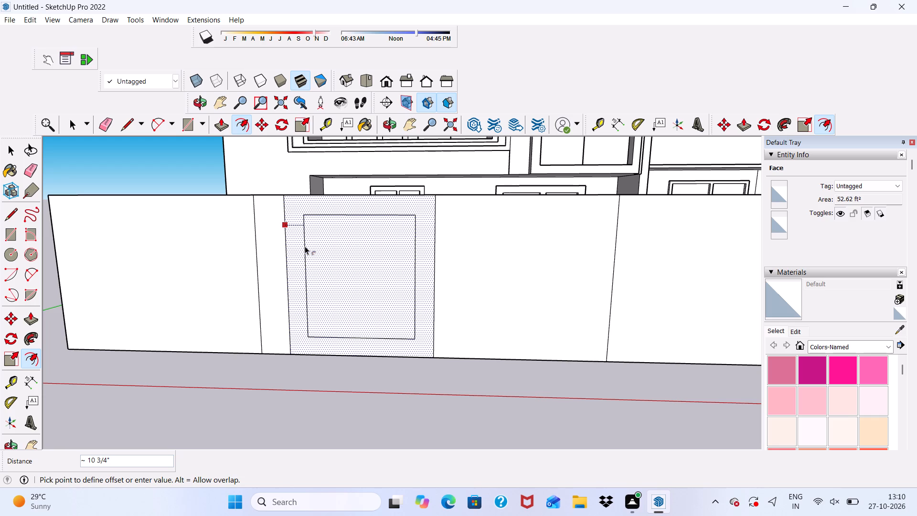
pyautogui.click(305, 246)
pyautogui.scroll(-3, 305, 246)
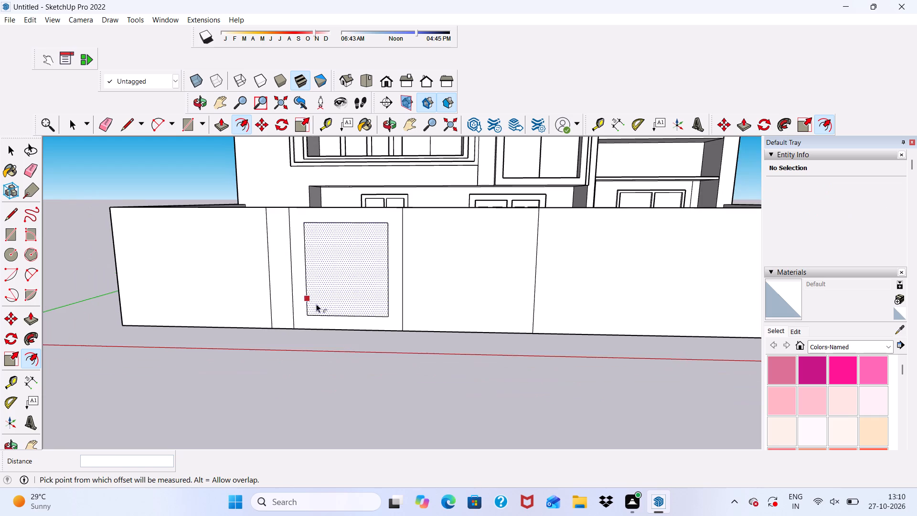
pyautogui.scroll(5, 321, 319)
pyautogui.moveTo(321, 327); pyautogui.dragTo(307, 282, button='middle')
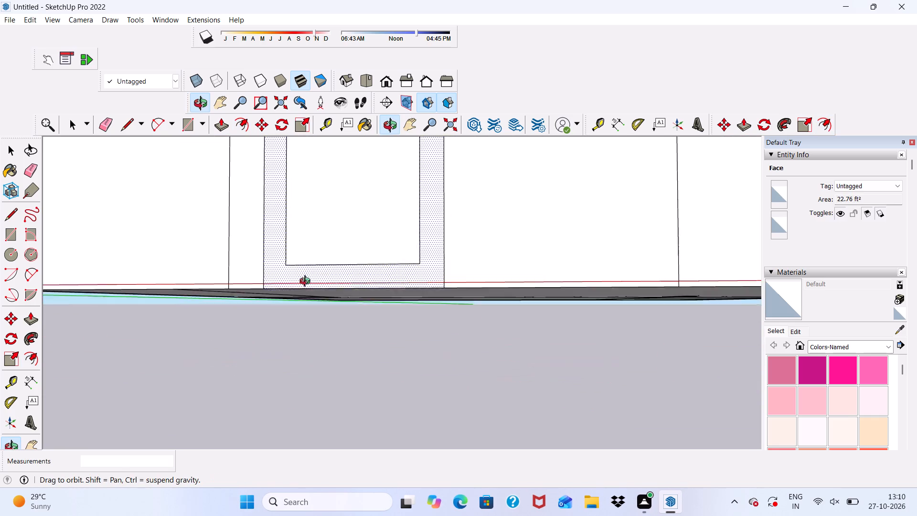
pyautogui.moveTo(307, 282); pyautogui.dragTo(302, 276, button='middle')
pyautogui.click(463, 230)
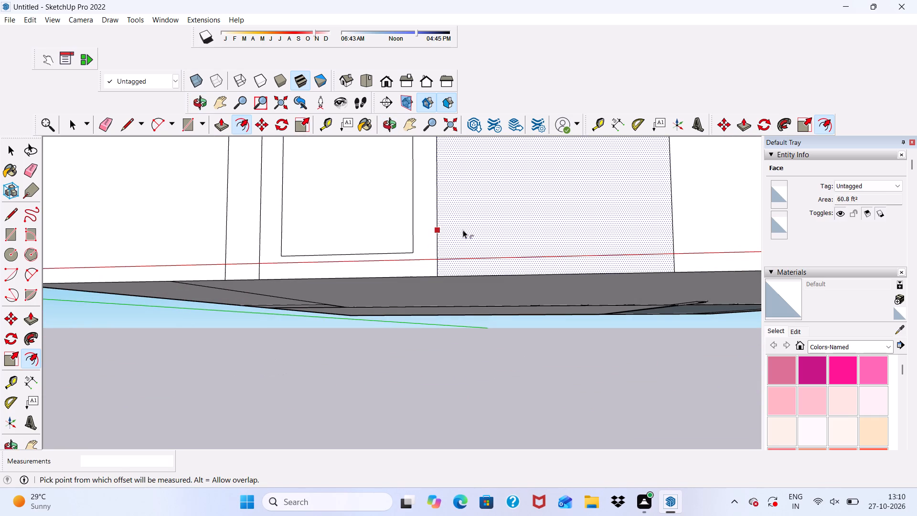
pyautogui.press('space')
pyautogui.scroll(-6, 463, 230)
pyautogui.click(462, 315)
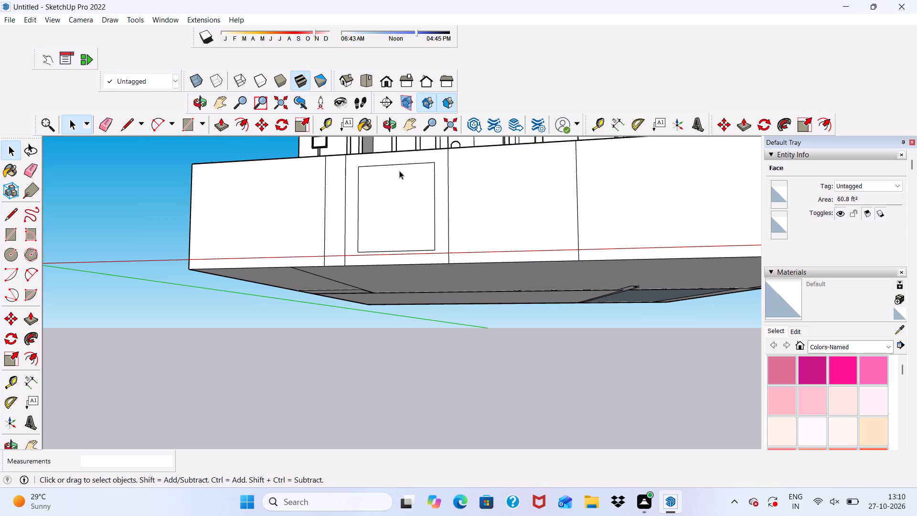
# Draw a full-height rectangle about 1' 2" wide inside the right edge of the wide wall panel.
pyautogui.scroll(4, 399, 171)
pyautogui.scroll(-7, 399, 171)
pyautogui.scroll(12, 458, 131)
pyautogui.scroll(-2, 458, 131)
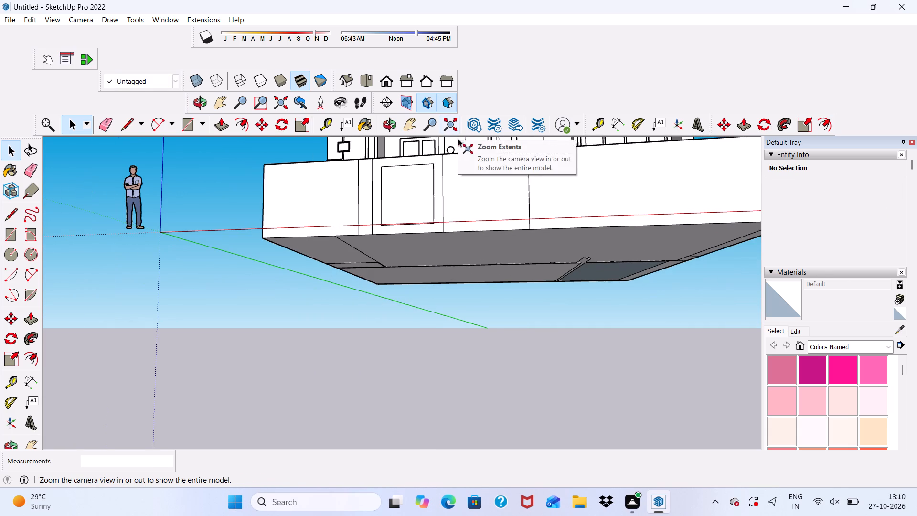
pyautogui.moveTo(462, 143); pyautogui.dragTo(505, 237, button='middle')
pyautogui.scroll(5, 439, 178)
pyautogui.moveTo(437, 177); pyautogui.dragTo(466, 197, button='middle')
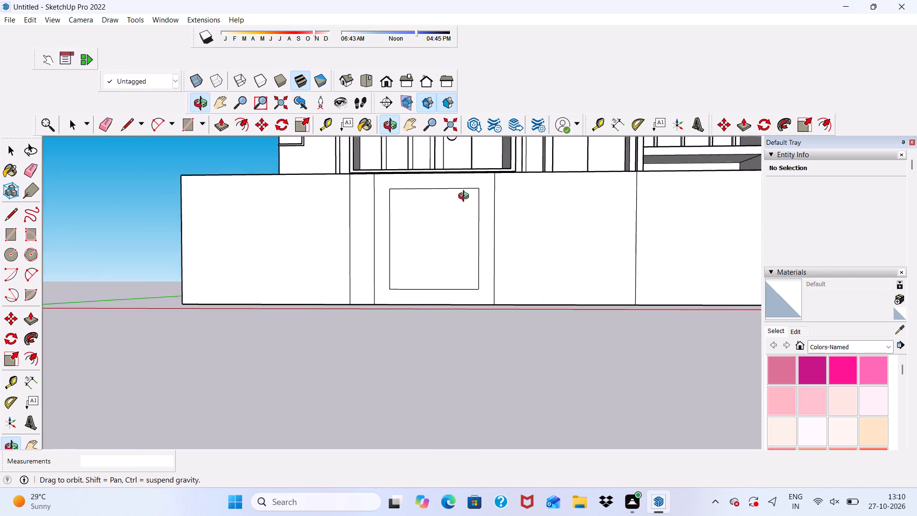
pyautogui.moveTo(466, 197); pyautogui.dragTo(497, 248, button='middle')
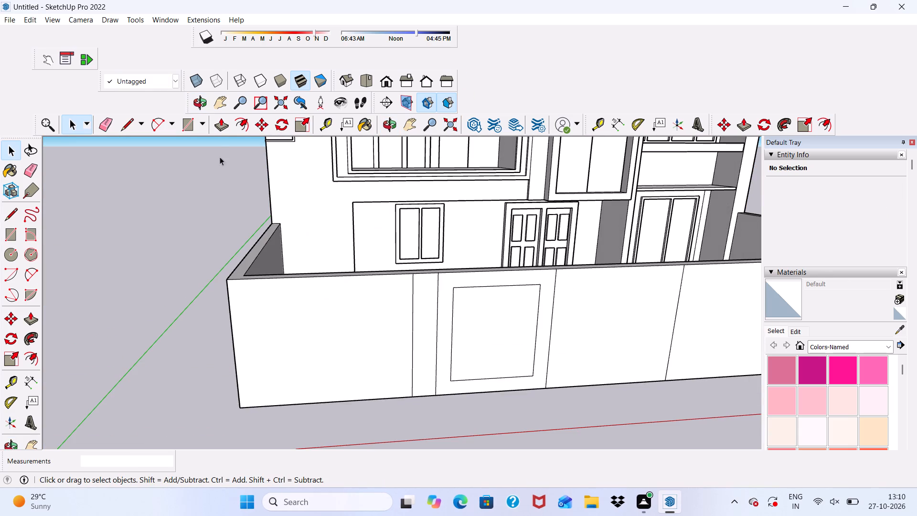
pyautogui.click(193, 125)
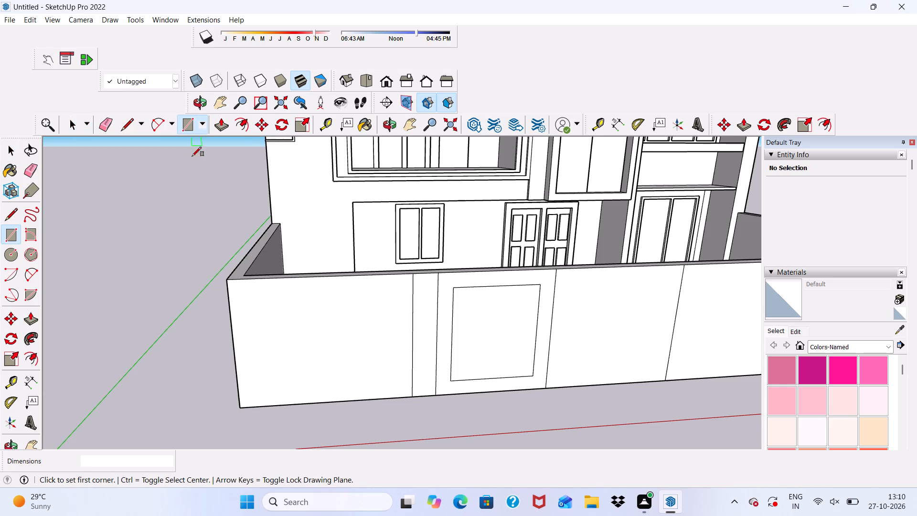
pyautogui.scroll(-4, 192, 170)
pyautogui.scroll(6, 535, 256)
pyautogui.click(546, 241)
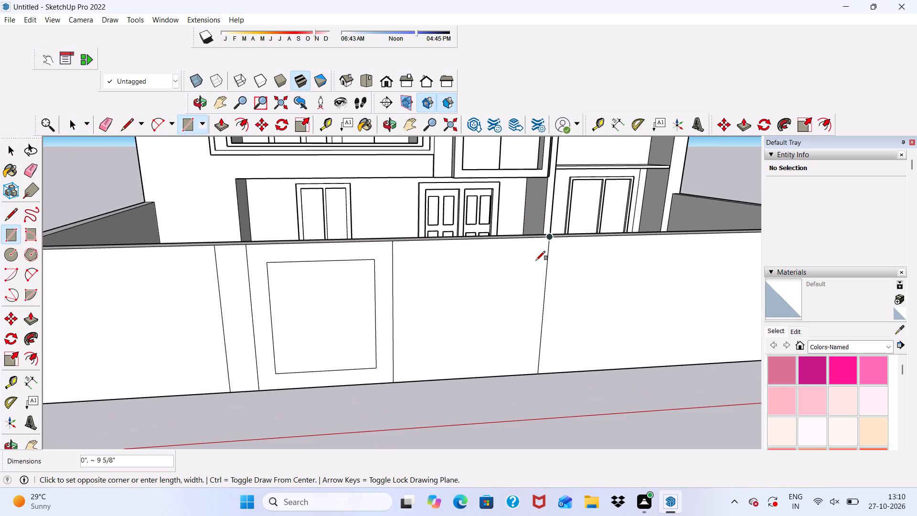
pyautogui.scroll(1, 525, 286)
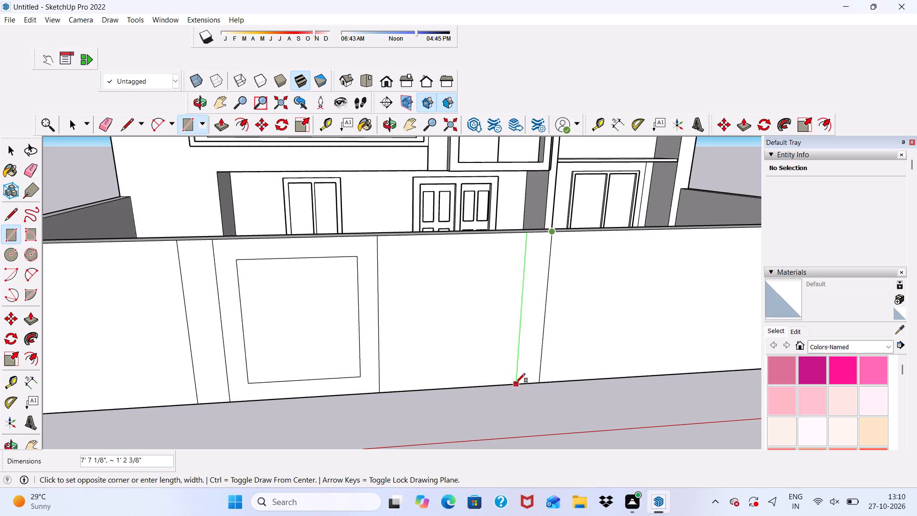
pyautogui.click(516, 383)
pyautogui.click(471, 330)
pyautogui.press('space')
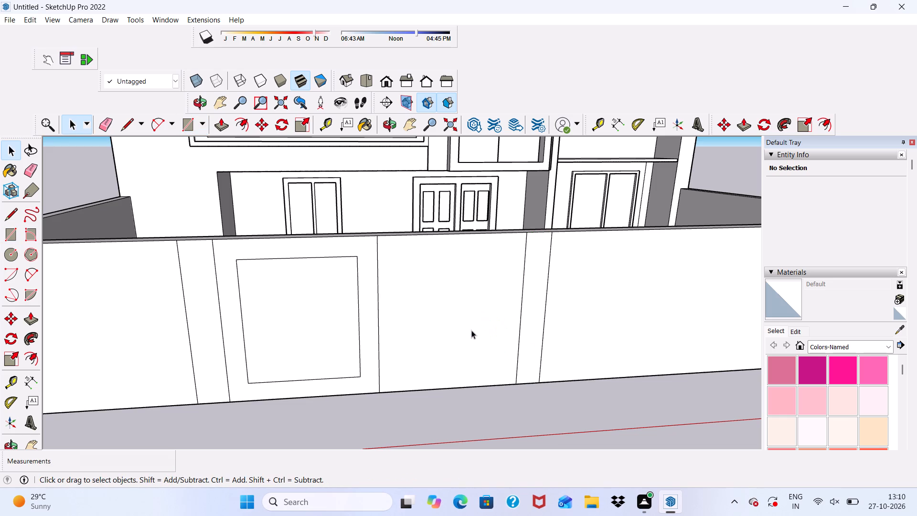
# Offset the outline of the second large panel, between the divider and the right edge strip, inward by about 11 7/8".
pyautogui.click(240, 130)
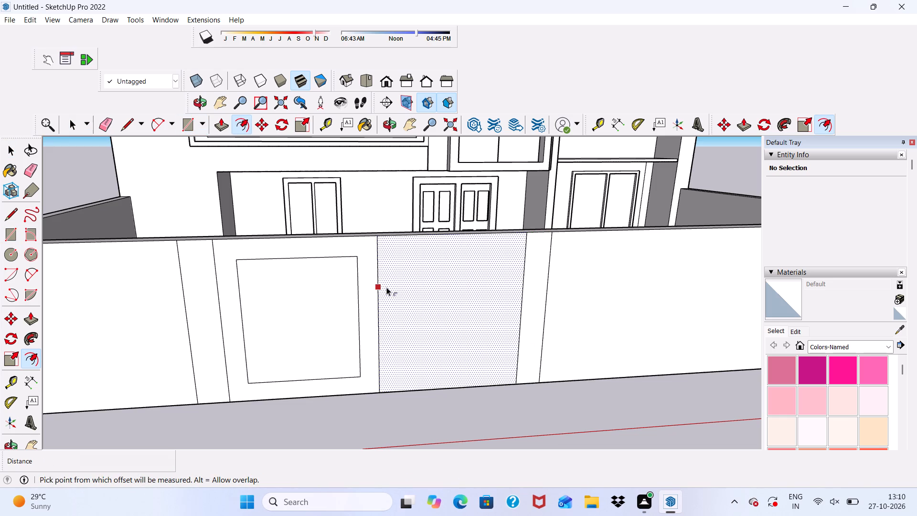
pyautogui.click(386, 287)
pyautogui.scroll(-2, 392, 287)
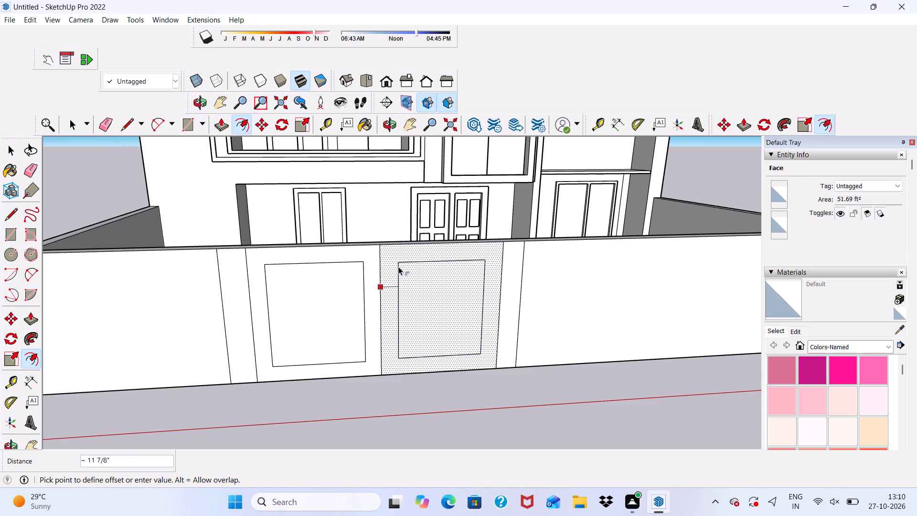
pyautogui.click(398, 267)
pyautogui.scroll(-5, 372, 255)
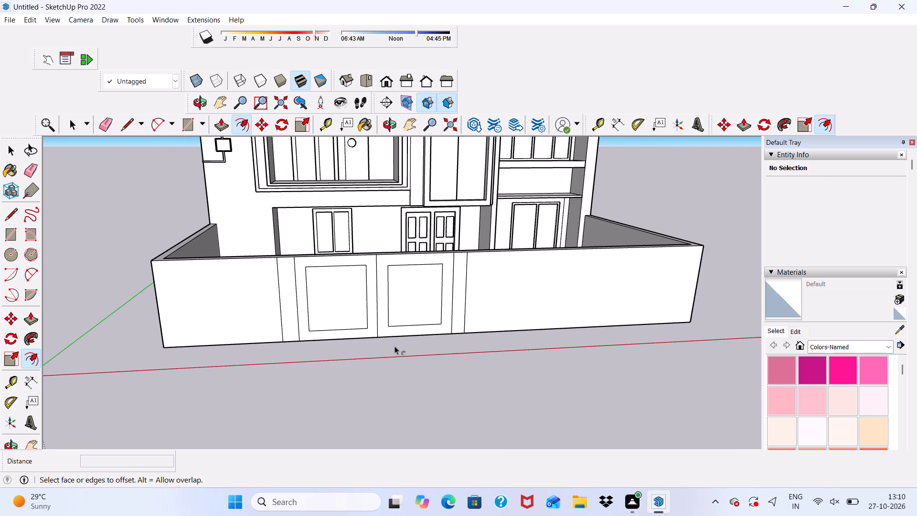
pyautogui.press('space')
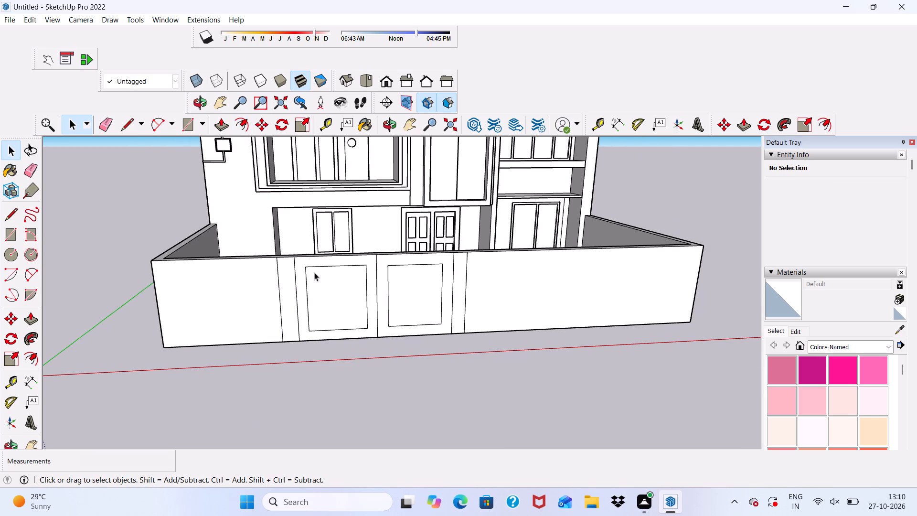
# Draw a rectangle about 4' long by 10 3/4" high in the left panel's top border, starting at its upper-left corner.
pyautogui.scroll(5, 314, 272)
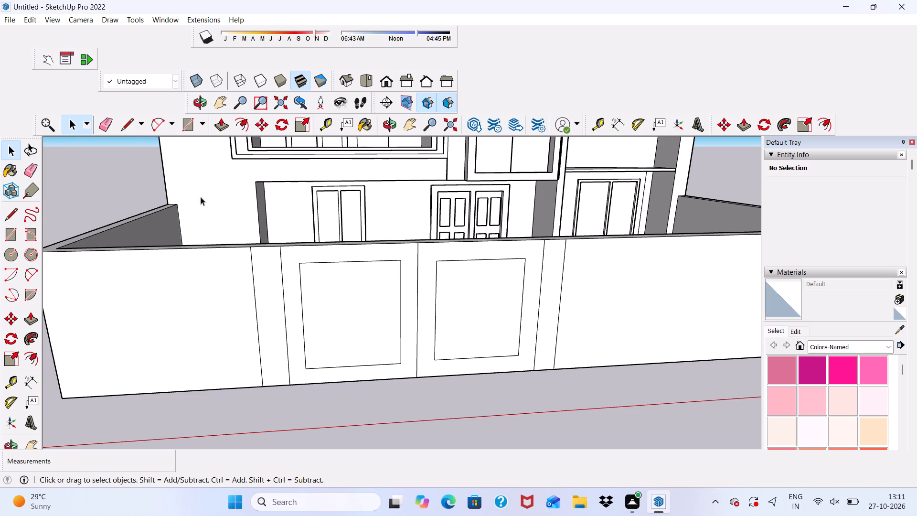
pyautogui.click(181, 126)
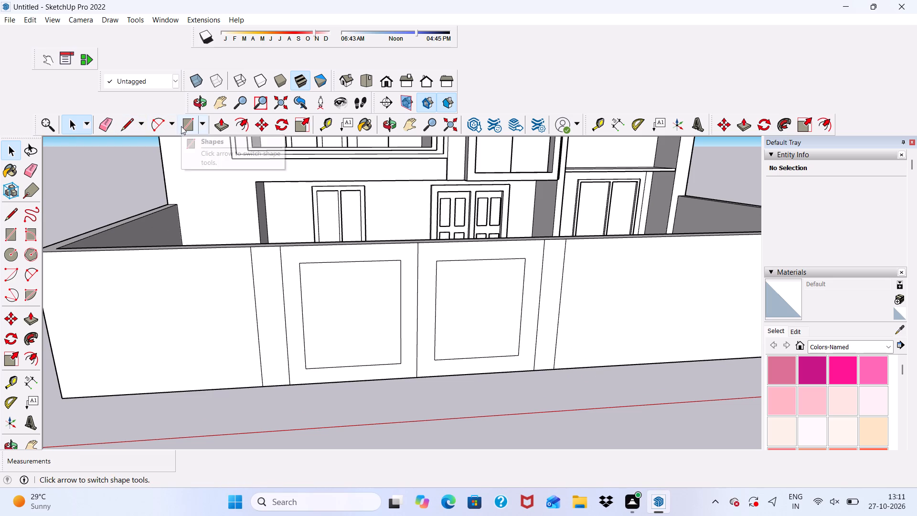
pyautogui.scroll(4, 223, 194)
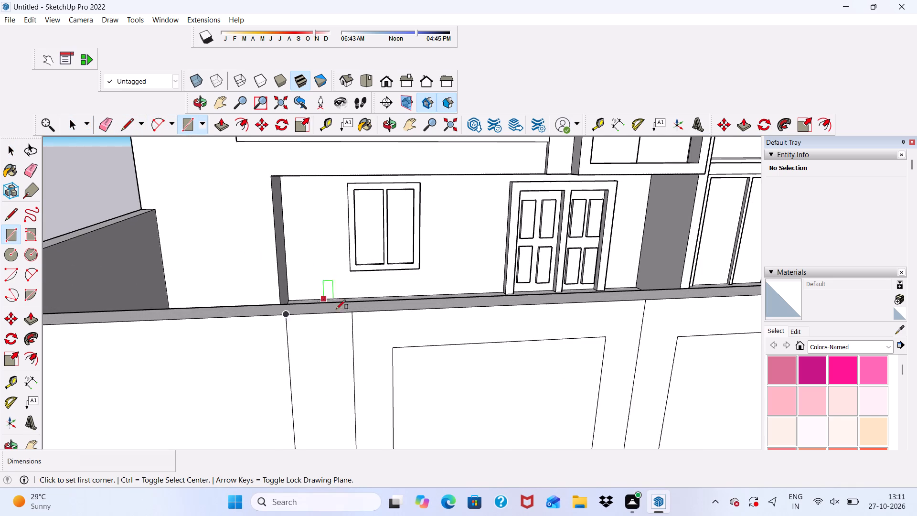
pyautogui.scroll(3, 357, 324)
pyautogui.click(348, 312)
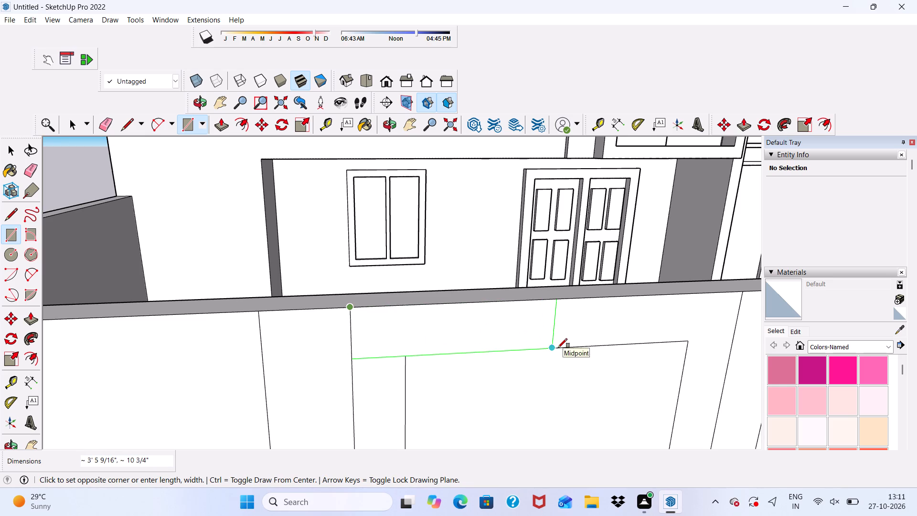
pyautogui.click(584, 339)
# Draw a square of about 10 3/4" between the left panel's inner frame corner and its upper-right outer corner.
pyautogui.scroll(-4, 511, 316)
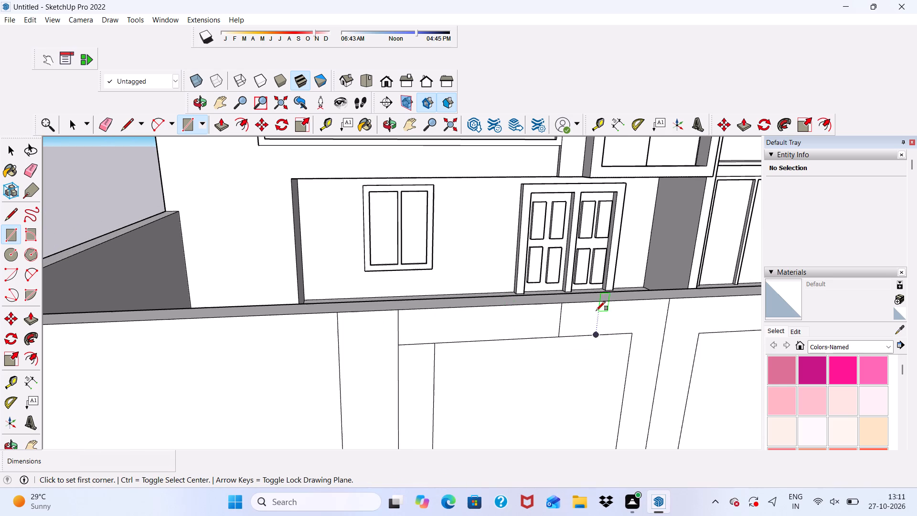
pyautogui.click(630, 337)
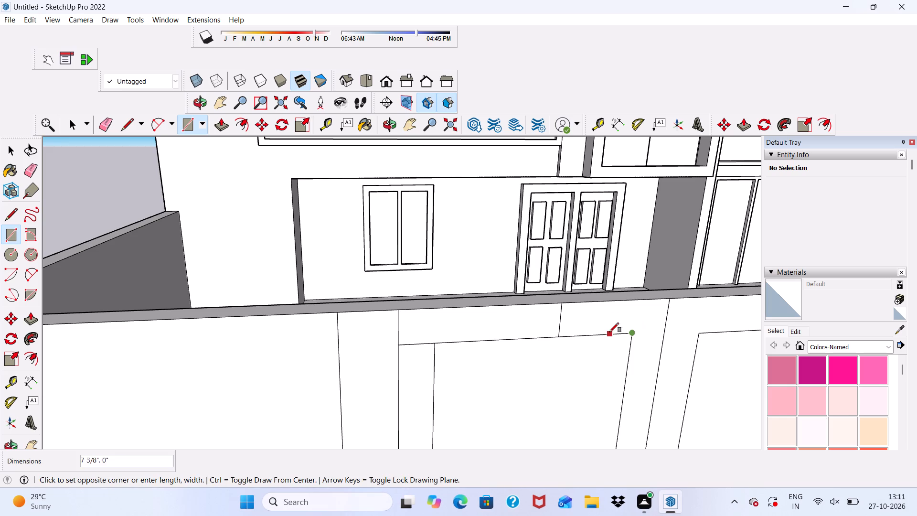
pyautogui.scroll(4, 662, 298)
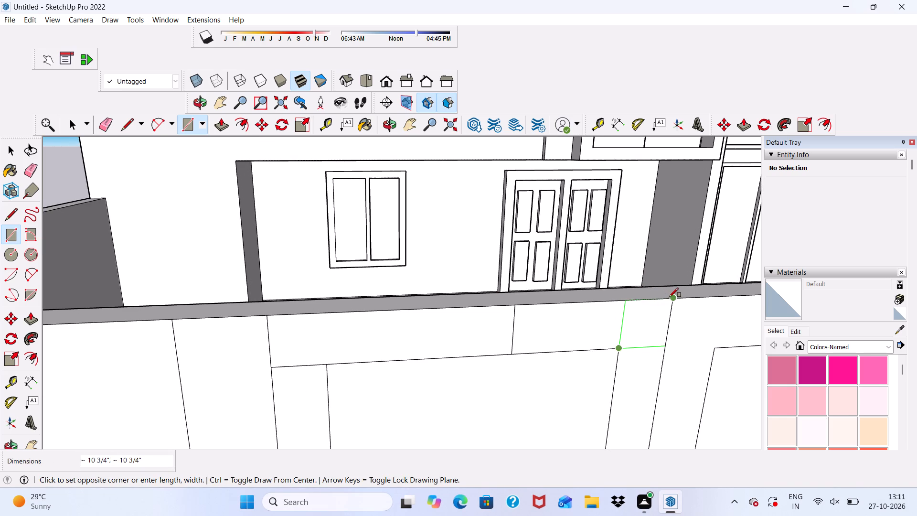
pyautogui.click(669, 297)
# Draw a rectangle about 10 3/4" wide by 2' 5" high at the bottom of the left framed panel's right border.
pyautogui.scroll(-8, 577, 259)
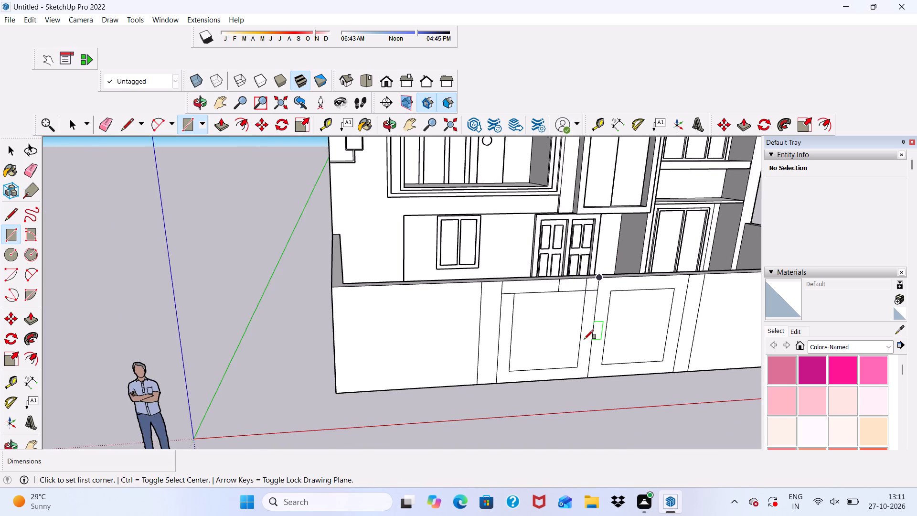
pyautogui.scroll(5, 584, 339)
pyautogui.scroll(6, 569, 411)
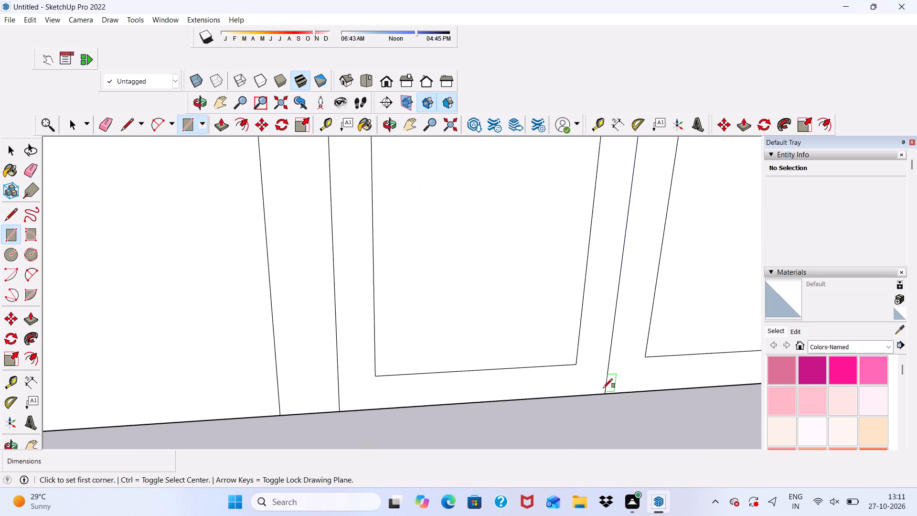
pyautogui.click(603, 395)
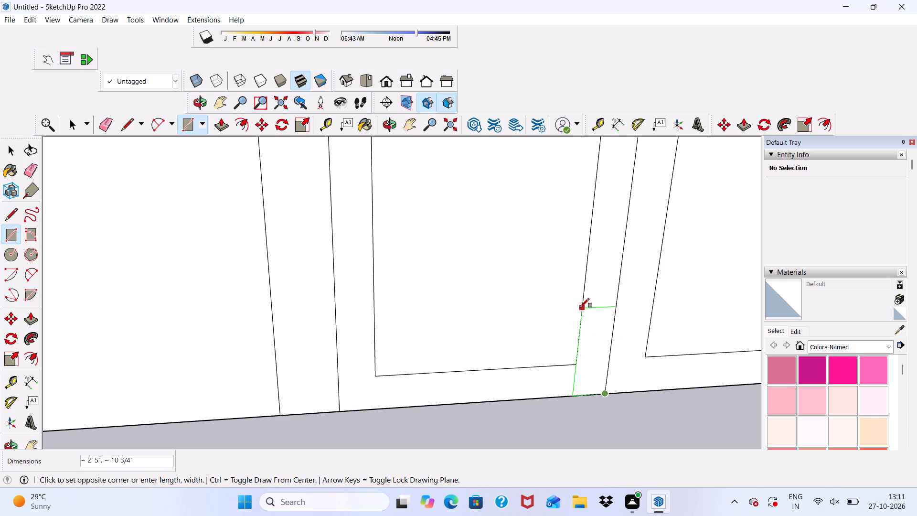
pyautogui.click(580, 308)
# Draw a rectangle about 4' long by 10 3/4" high in the left panel's bottom border, starting at its lower-left corner.
pyautogui.scroll(-5, 580, 307)
pyautogui.scroll(-2, 591, 353)
pyautogui.moveTo(590, 353); pyautogui.dragTo(578, 329, button='middle')
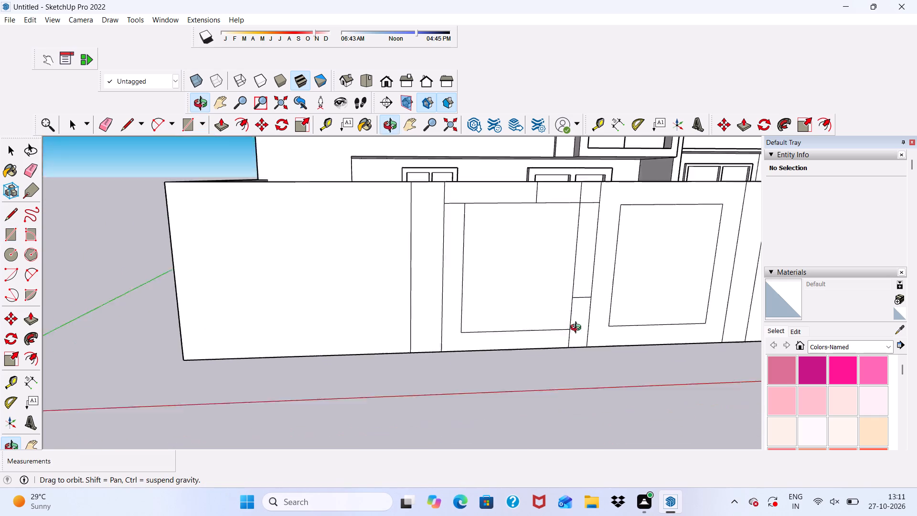
pyautogui.moveTo(578, 329); pyautogui.dragTo(557, 345, button='middle')
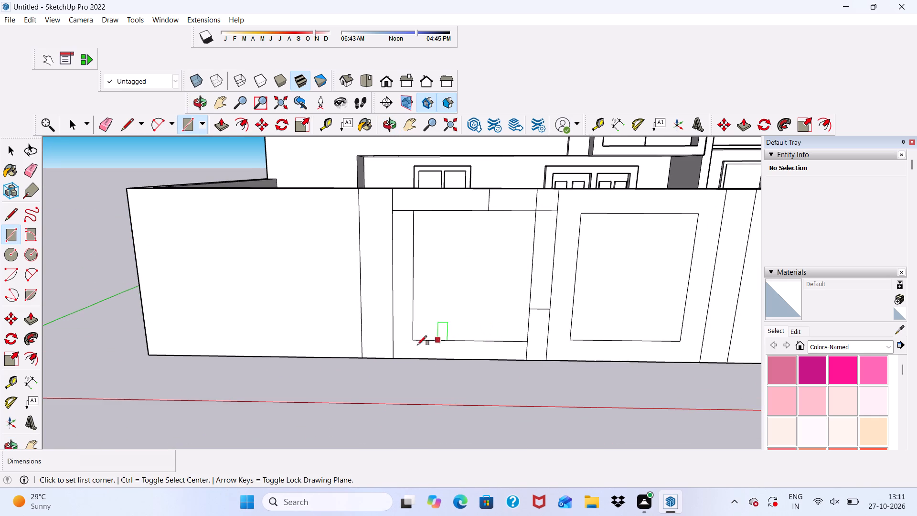
pyautogui.click(394, 358)
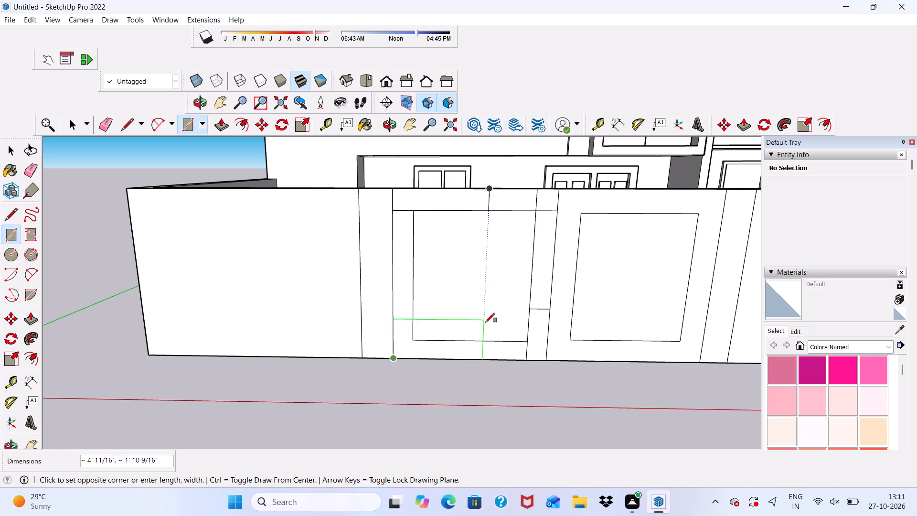
pyautogui.click(481, 342)
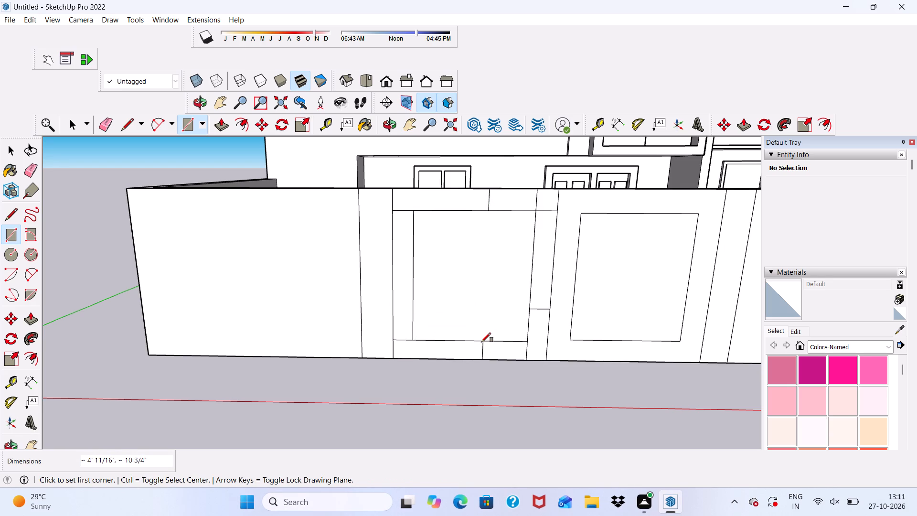
pyautogui.press('space')
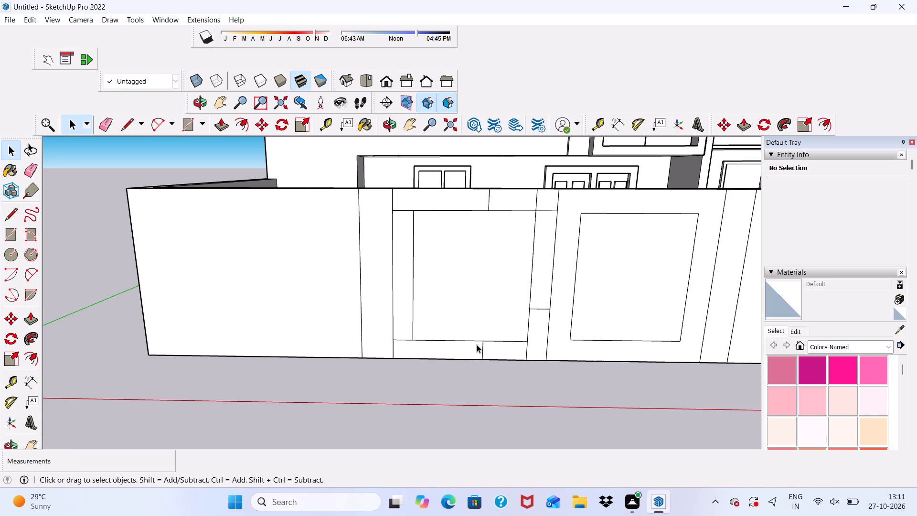
# Draw a thin rectangle across the left panel's left border, directly below the top border strip.
pyautogui.click(186, 126)
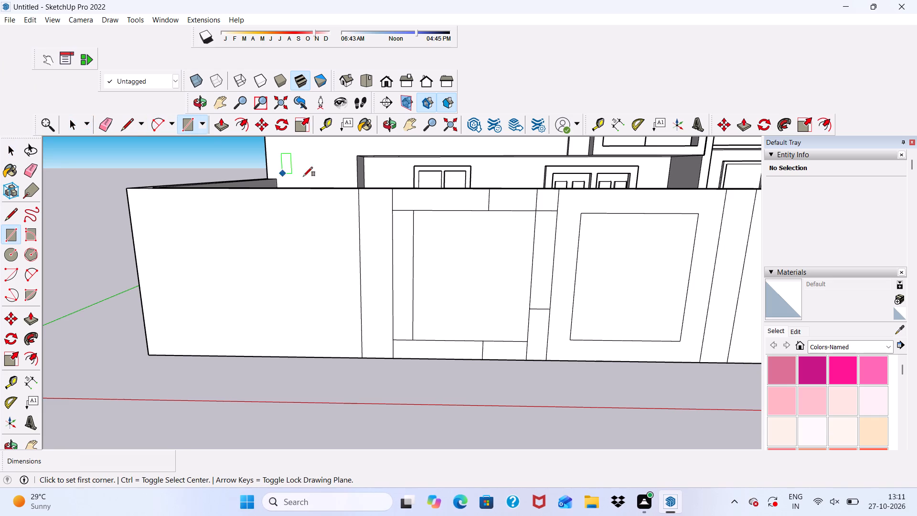
pyautogui.scroll(5, 395, 195)
pyautogui.scroll(2, 373, 257)
pyautogui.scroll(4, 403, 215)
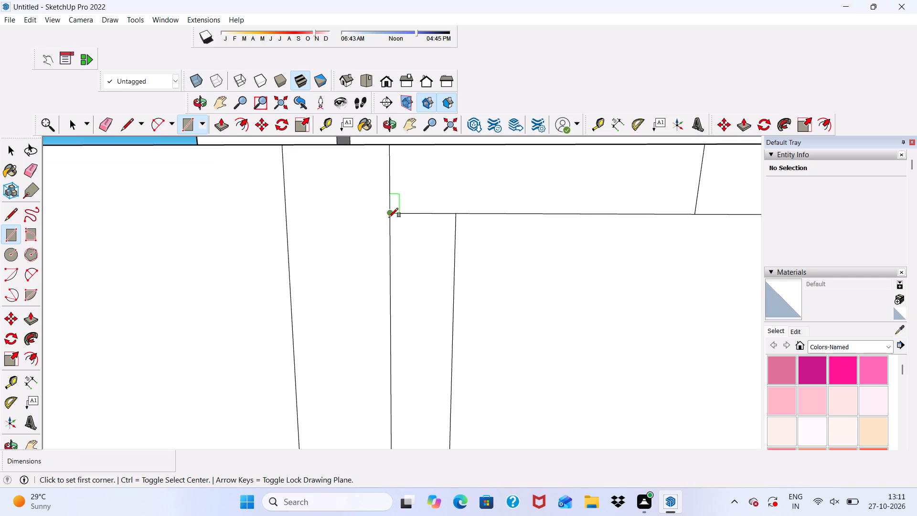
pyautogui.click(388, 213)
pyautogui.scroll(3, 422, 226)
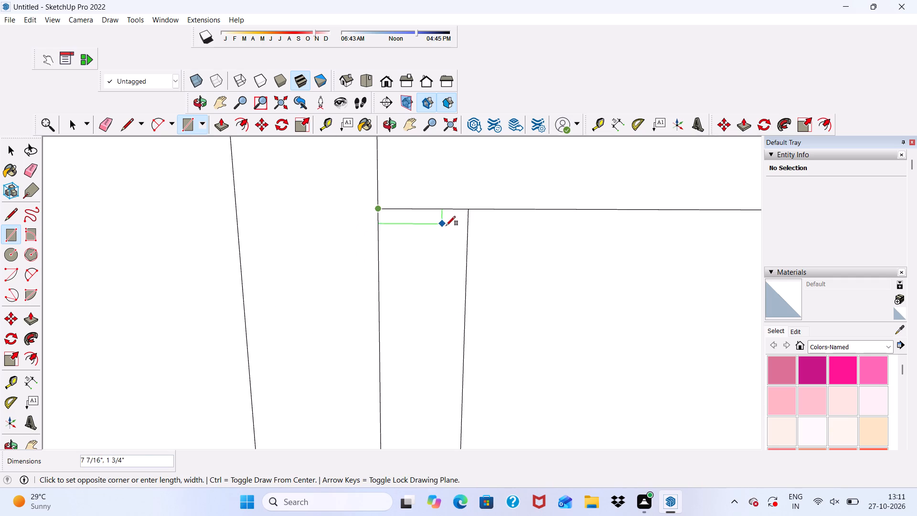
pyautogui.scroll(3, 483, 224)
pyautogui.click(465, 216)
# Draw a thin rectangle about 10 3/4" wide across the left border, directly above the bottom border strip.
pyautogui.scroll(-5, 450, 190)
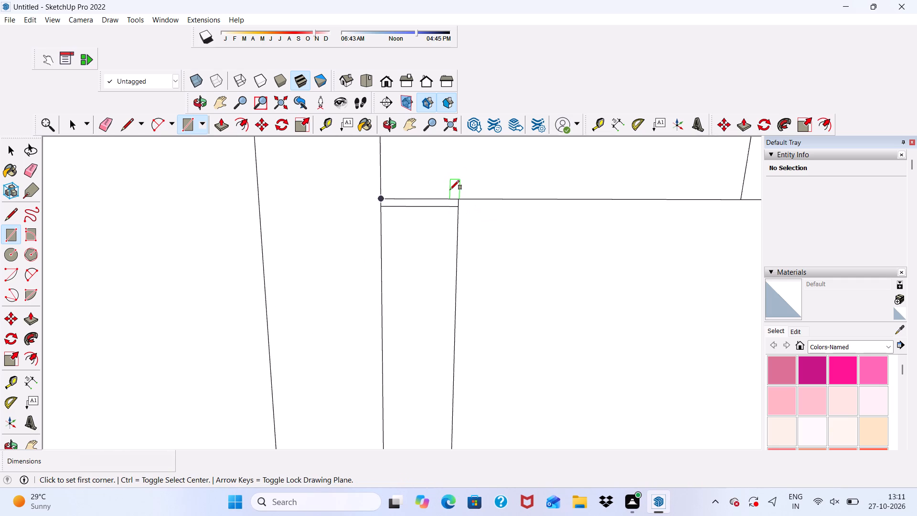
pyautogui.scroll(-6, 450, 190)
pyautogui.scroll(1, 440, 293)
pyautogui.scroll(3, 409, 406)
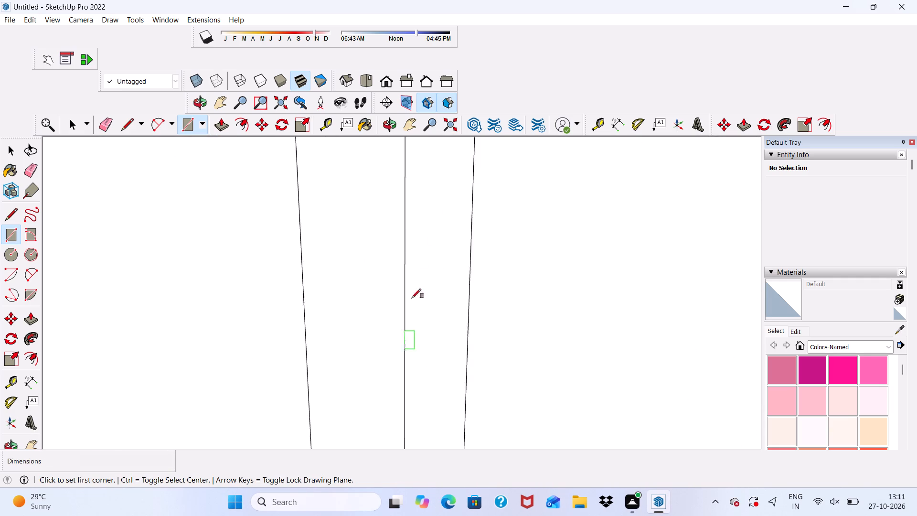
pyautogui.scroll(-10, 412, 250)
pyautogui.scroll(19, 412, 340)
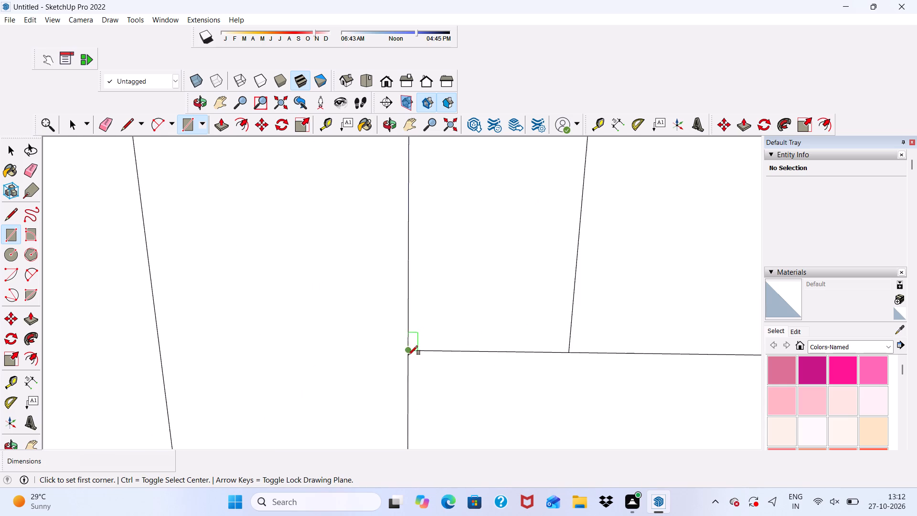
pyautogui.scroll(2, 408, 355)
pyautogui.click(409, 350)
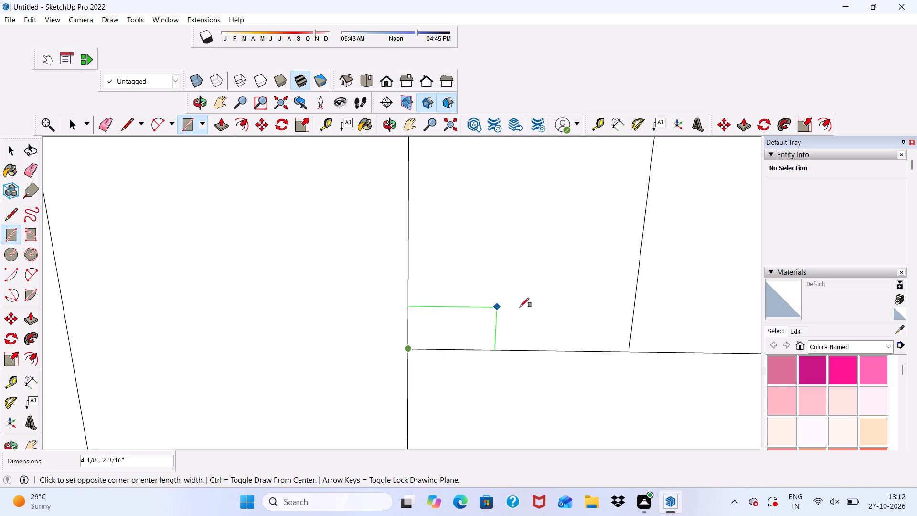
pyautogui.scroll(2, 628, 333)
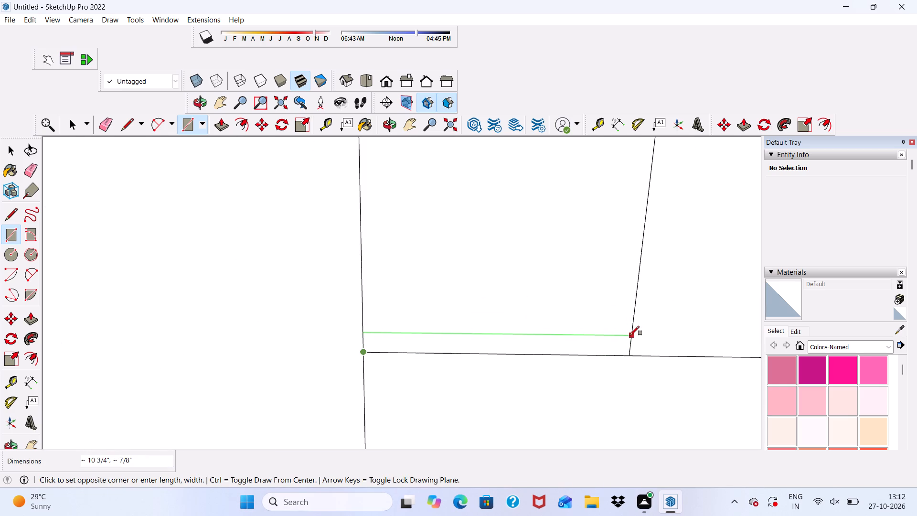
pyautogui.click(631, 337)
pyautogui.scroll(-16, 518, 286)
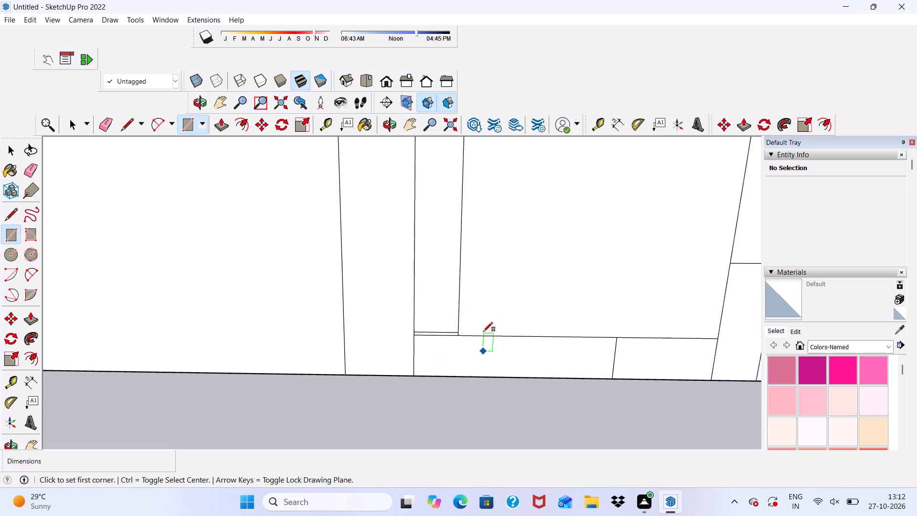
pyautogui.scroll(-11, 483, 332)
pyautogui.moveTo(485, 352); pyautogui.dragTo(478, 324, button='middle')
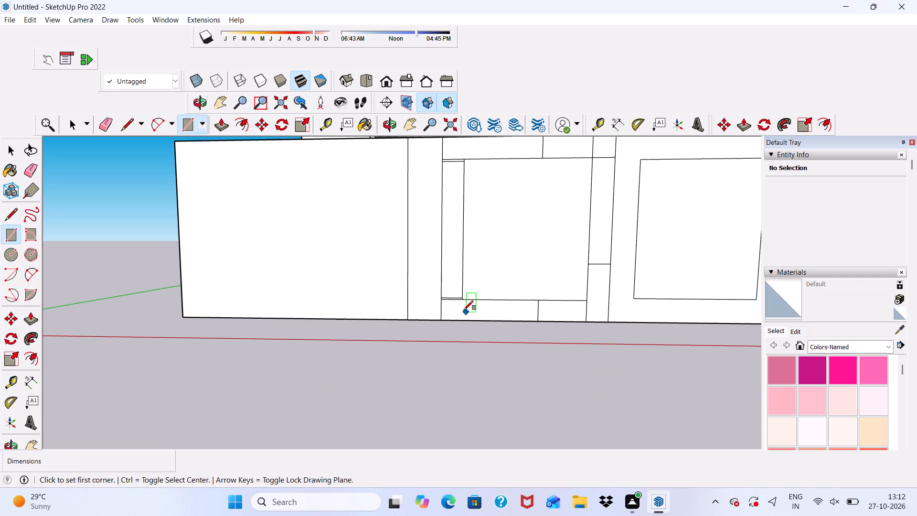
pyautogui.scroll(1, 317, 319)
pyautogui.scroll(-3, 397, 289)
pyautogui.press('space')
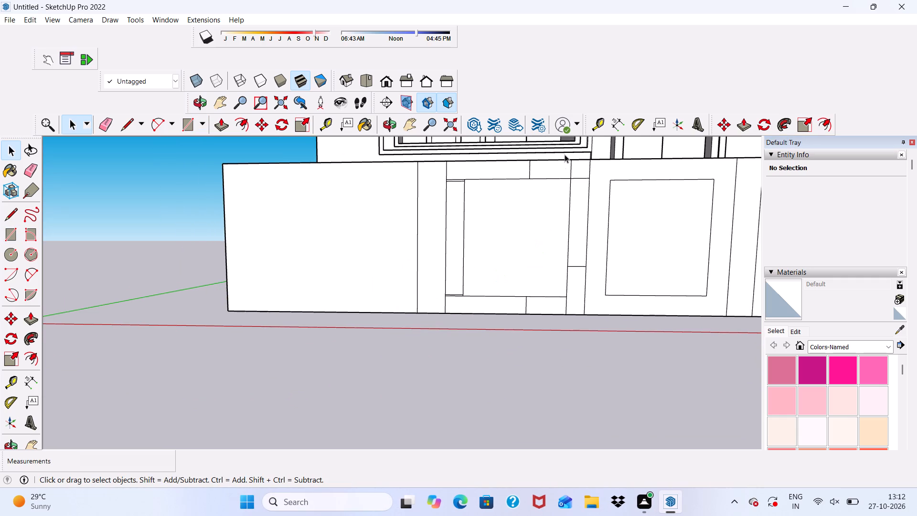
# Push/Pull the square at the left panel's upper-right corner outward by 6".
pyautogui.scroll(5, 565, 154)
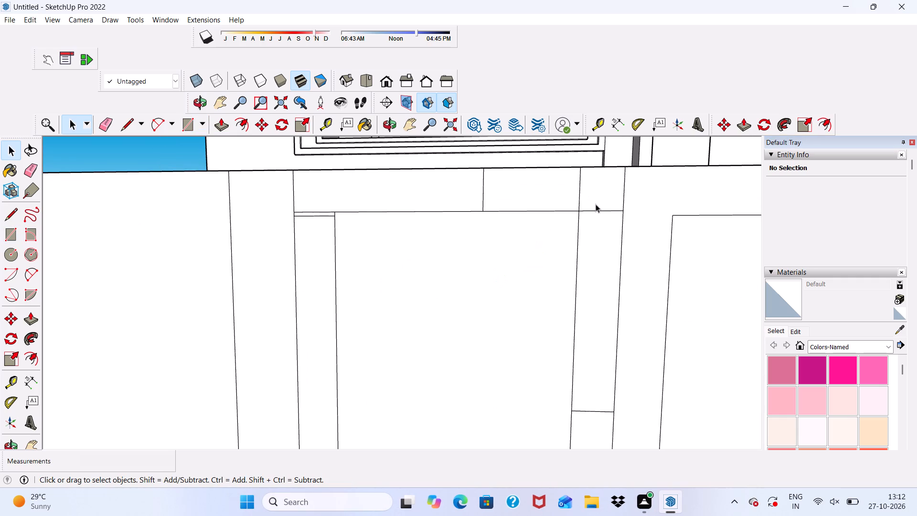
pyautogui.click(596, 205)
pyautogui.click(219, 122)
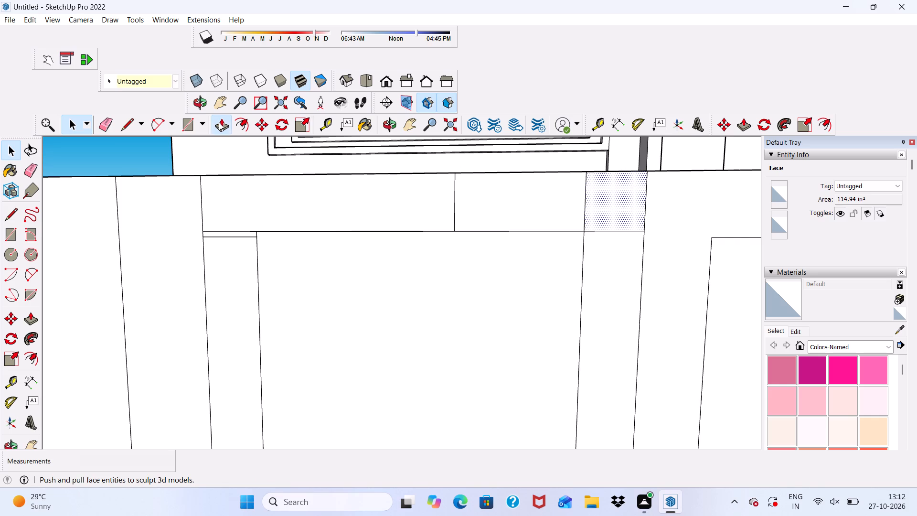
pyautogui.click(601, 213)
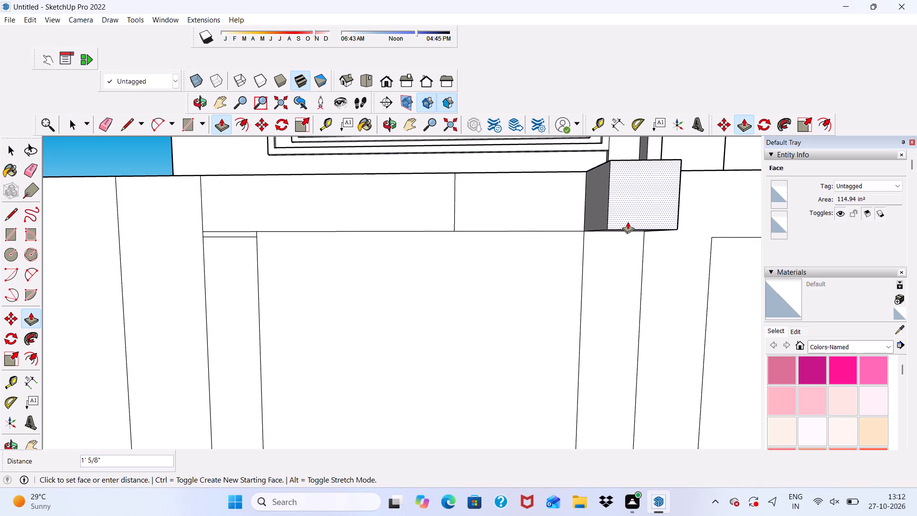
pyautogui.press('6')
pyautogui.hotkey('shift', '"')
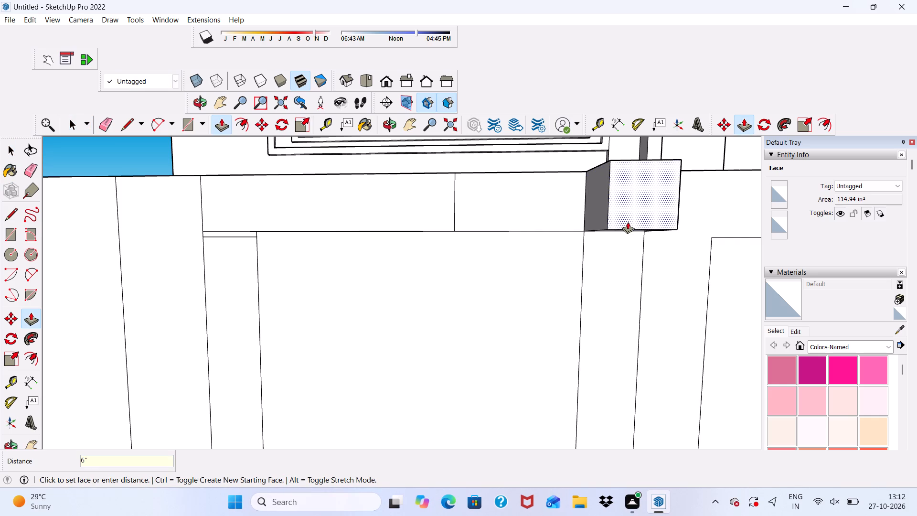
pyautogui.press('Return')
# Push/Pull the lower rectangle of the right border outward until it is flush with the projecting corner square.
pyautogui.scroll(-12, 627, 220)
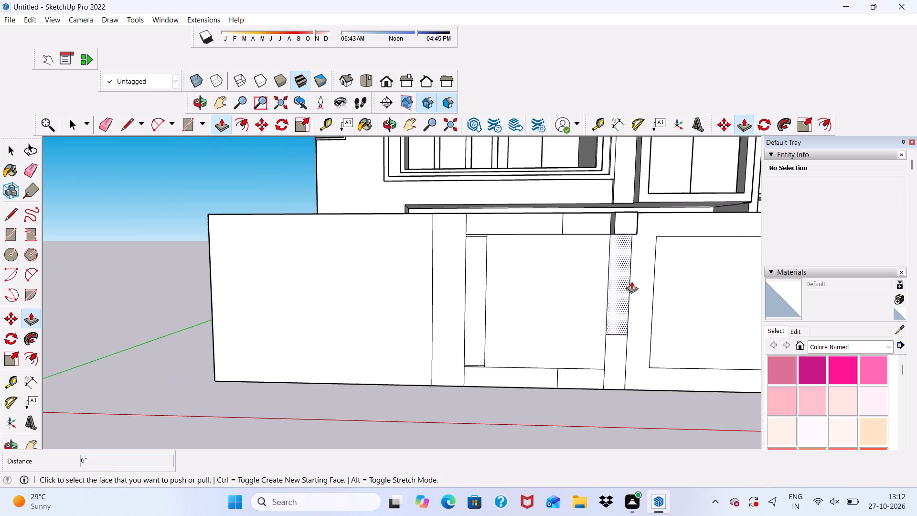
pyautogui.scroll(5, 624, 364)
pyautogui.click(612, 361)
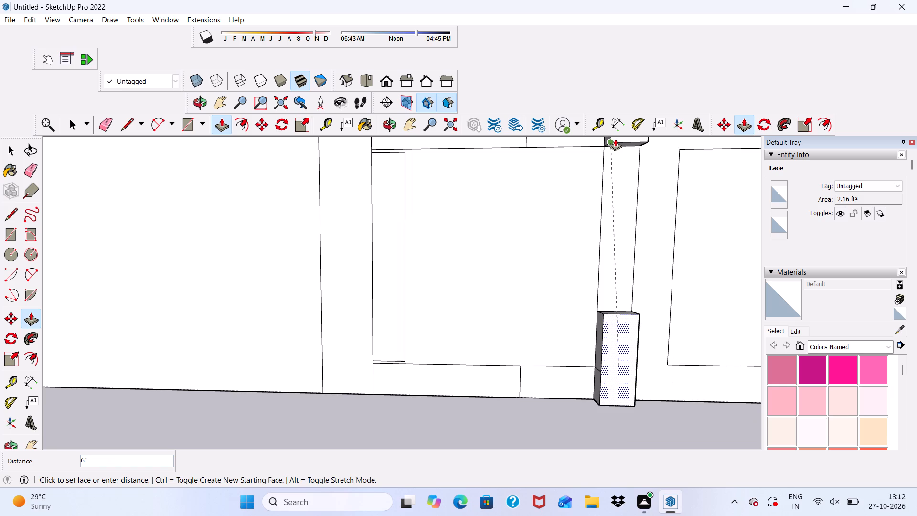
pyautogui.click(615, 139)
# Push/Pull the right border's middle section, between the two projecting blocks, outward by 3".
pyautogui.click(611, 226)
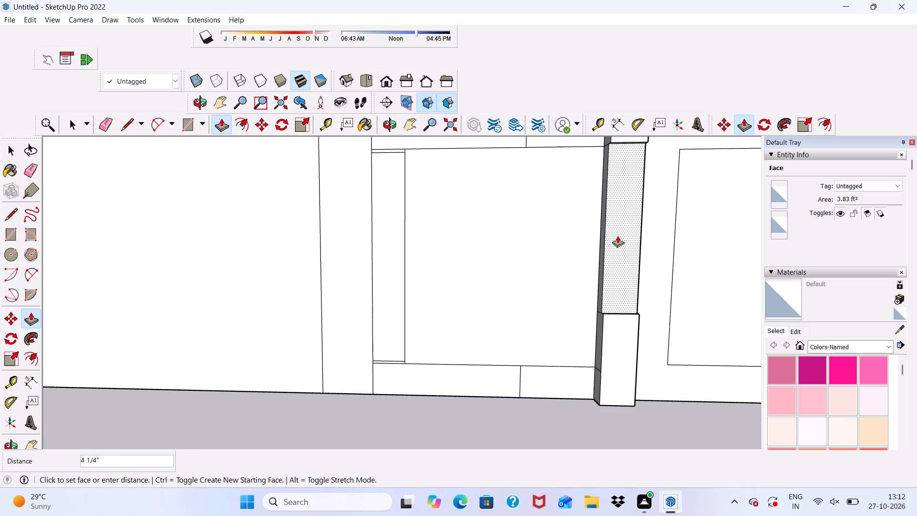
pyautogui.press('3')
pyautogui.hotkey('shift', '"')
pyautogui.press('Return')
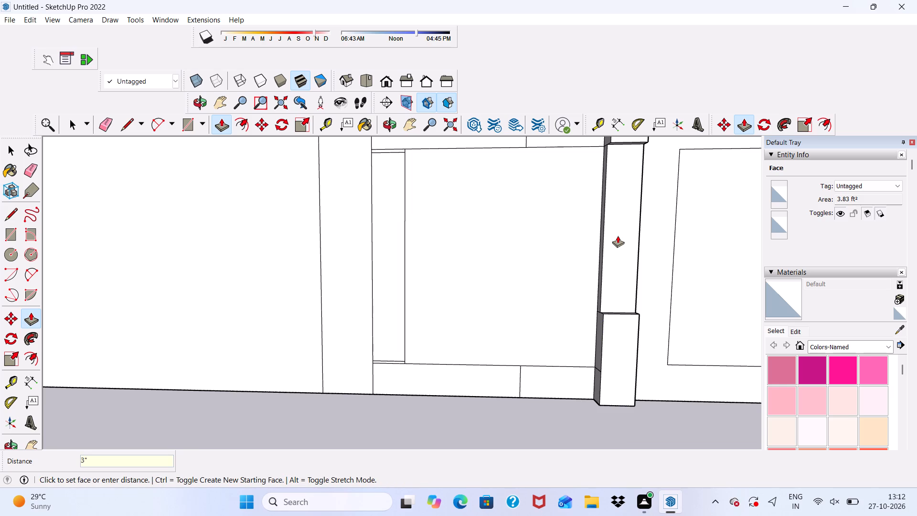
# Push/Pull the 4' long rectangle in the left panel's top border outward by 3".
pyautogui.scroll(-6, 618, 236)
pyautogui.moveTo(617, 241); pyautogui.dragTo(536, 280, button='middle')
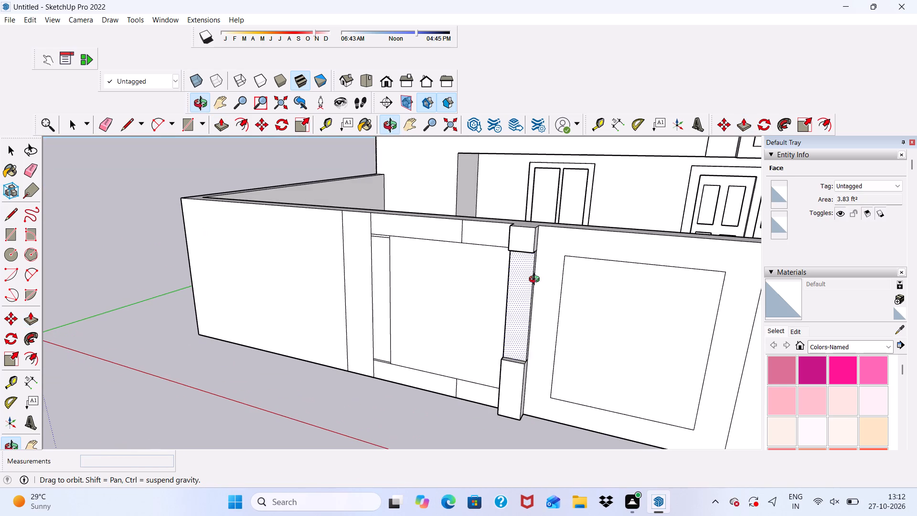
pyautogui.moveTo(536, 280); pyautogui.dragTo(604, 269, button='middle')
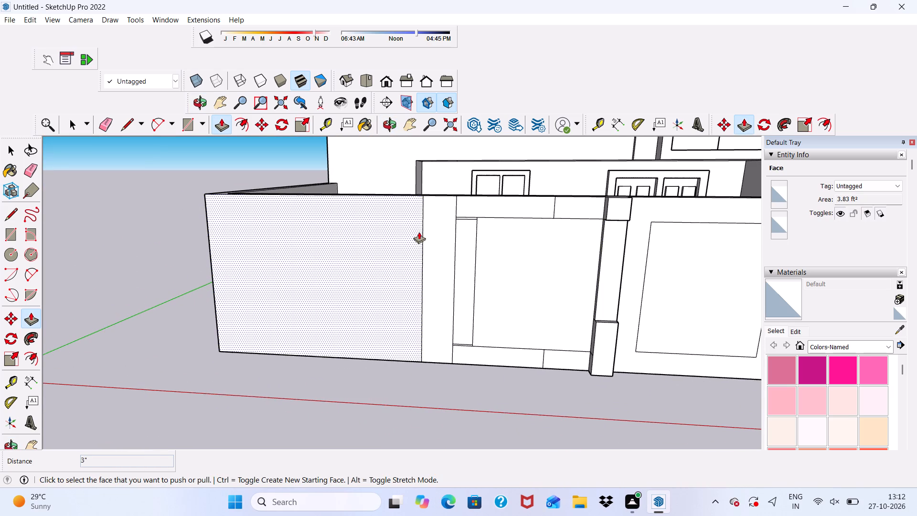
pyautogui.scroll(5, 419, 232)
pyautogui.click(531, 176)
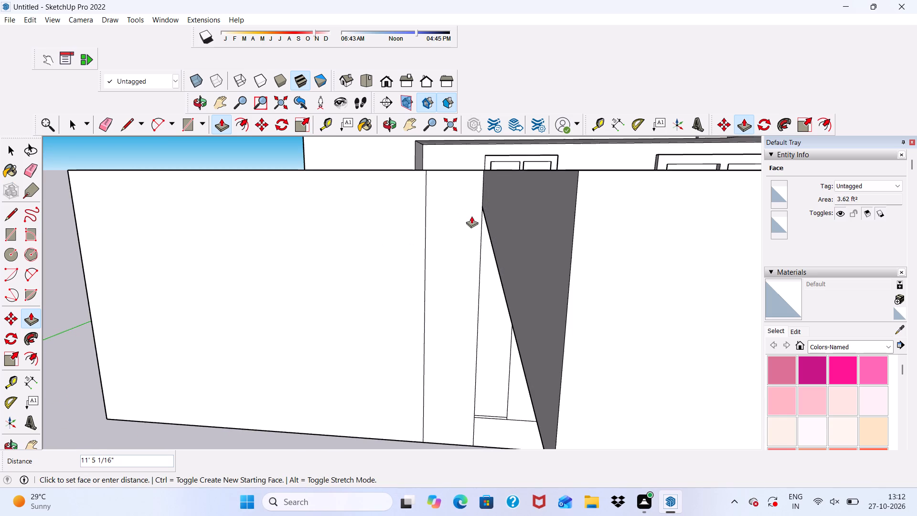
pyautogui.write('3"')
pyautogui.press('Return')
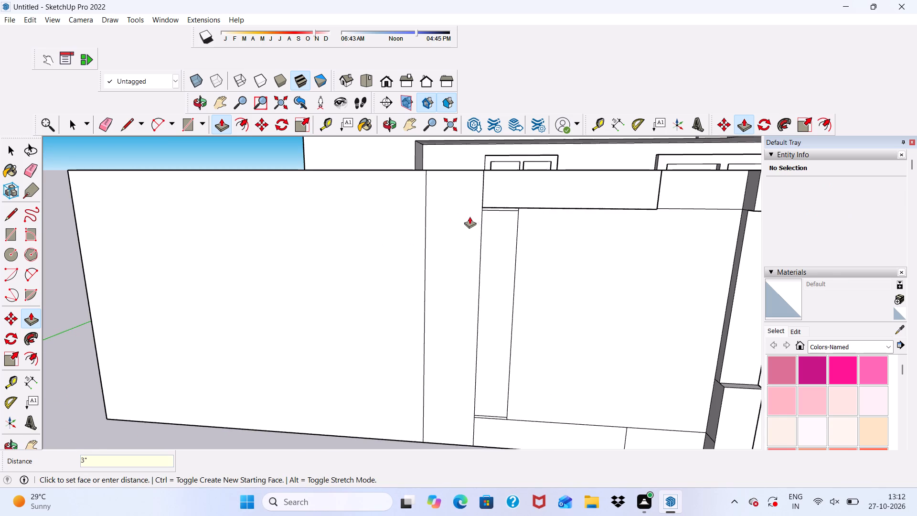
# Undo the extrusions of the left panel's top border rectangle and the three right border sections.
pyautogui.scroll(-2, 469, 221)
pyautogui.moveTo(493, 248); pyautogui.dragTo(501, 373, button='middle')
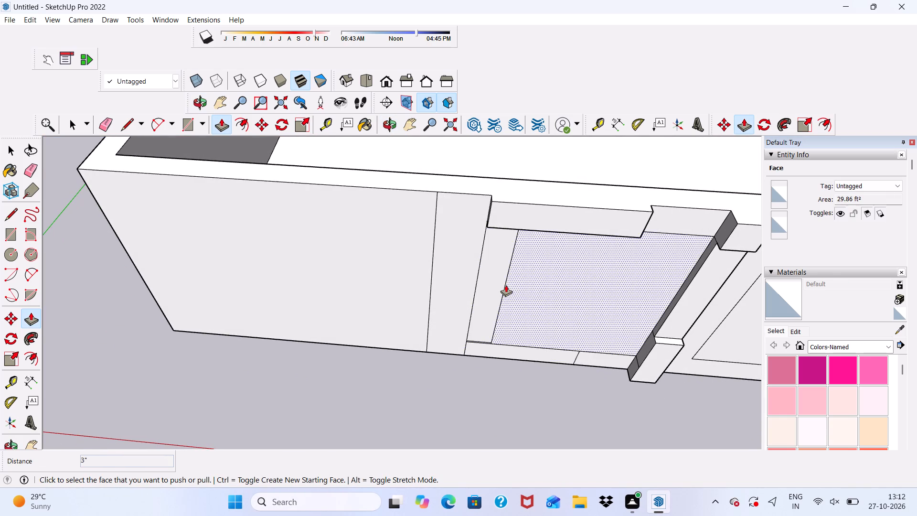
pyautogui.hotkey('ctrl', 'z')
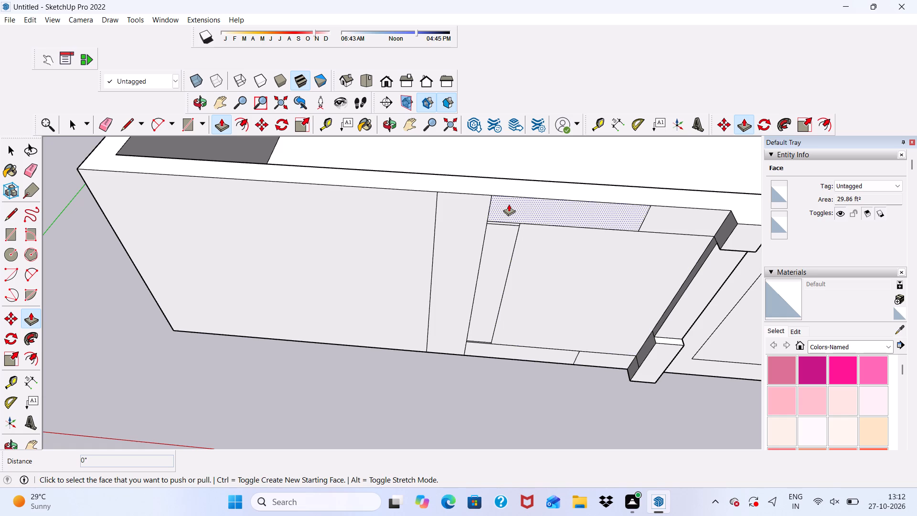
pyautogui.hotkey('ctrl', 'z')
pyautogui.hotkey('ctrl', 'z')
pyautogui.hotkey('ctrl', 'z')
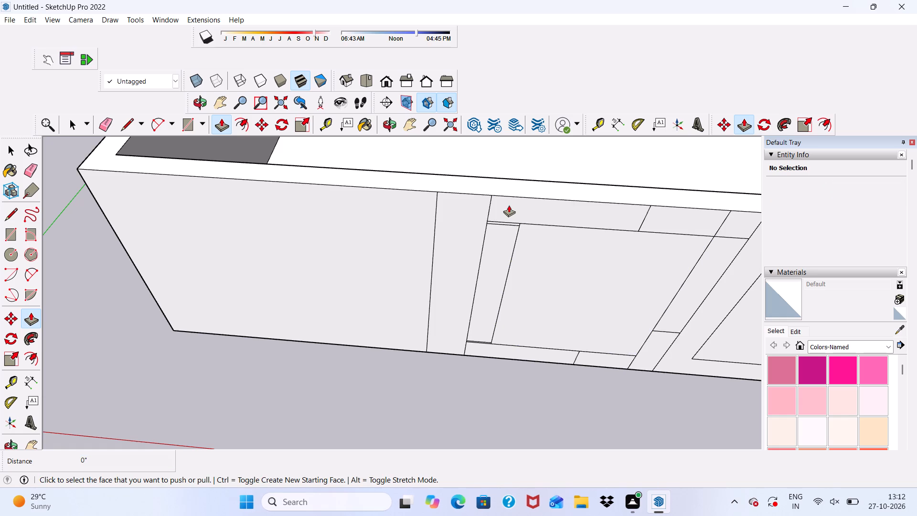
# Push/Pull the square at the upper corner of the left panel's right border outward by 6".
pyautogui.click(733, 223)
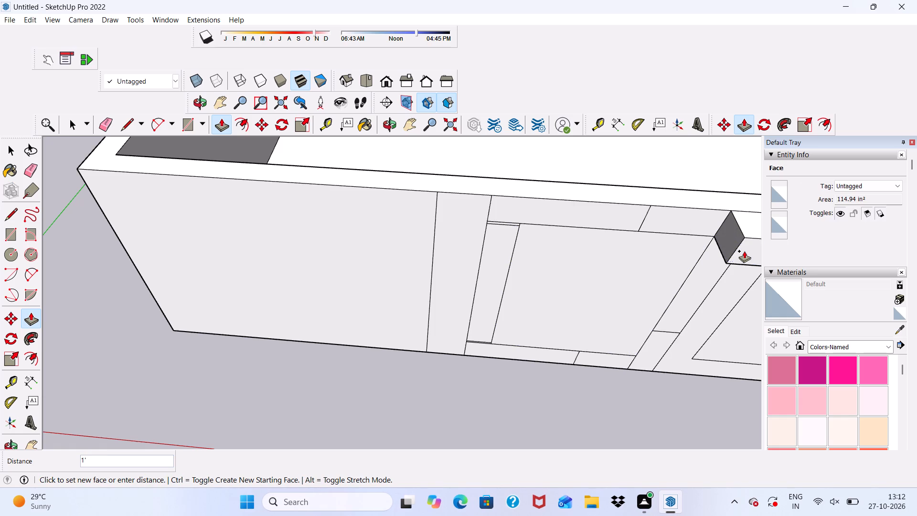
pyautogui.write('6"')
pyautogui.press('Return')
# Push/Pull the long rectangle in the left panel's top border outward by 3".
pyautogui.scroll(4, 595, 210)
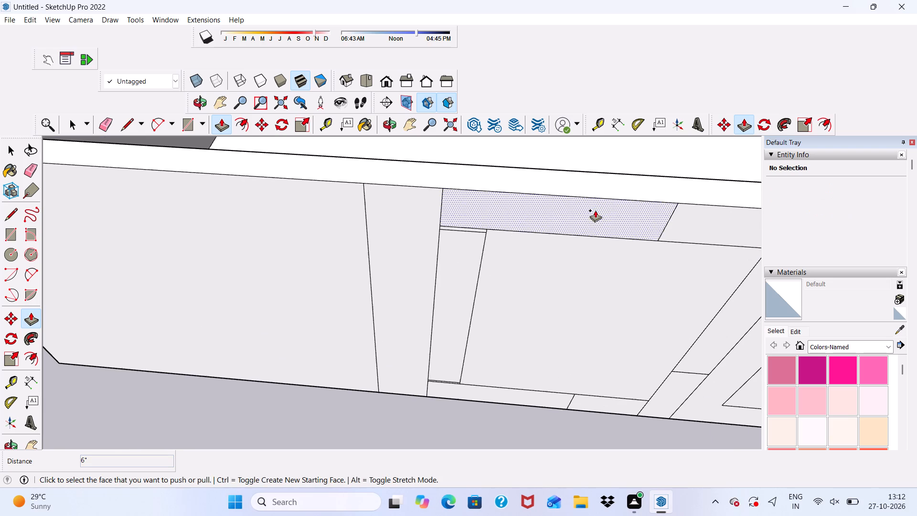
pyautogui.click(589, 214)
pyautogui.press('3')
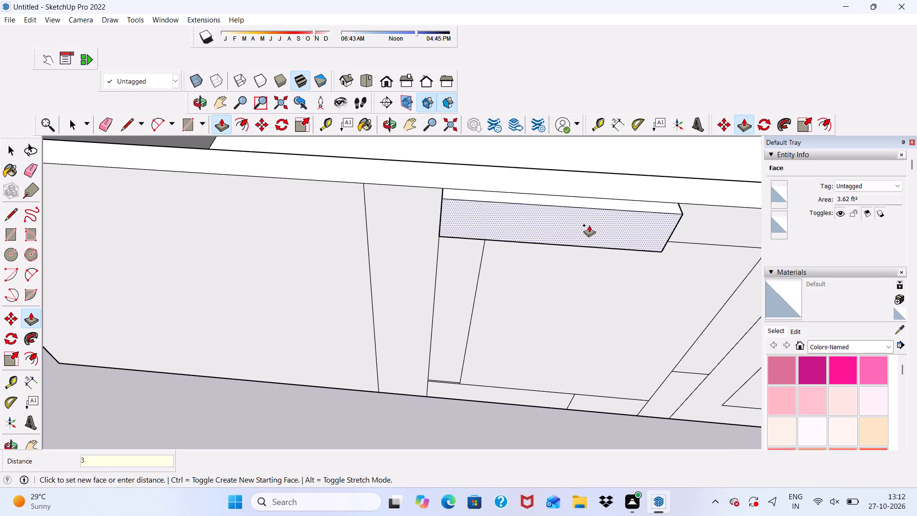
pyautogui.hotkey('shift', '"')
pyautogui.press('Return')
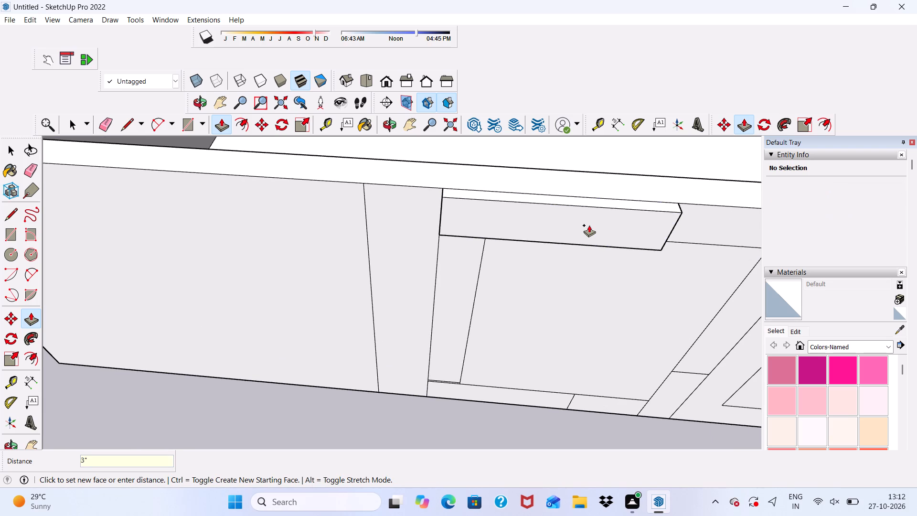
# Push/Pull the lower rectangle of the left panel's right border outward by 6", flush with the upper corner block.
pyautogui.scroll(-7, 560, 200)
pyautogui.scroll(5, 641, 336)
pyautogui.click(627, 317)
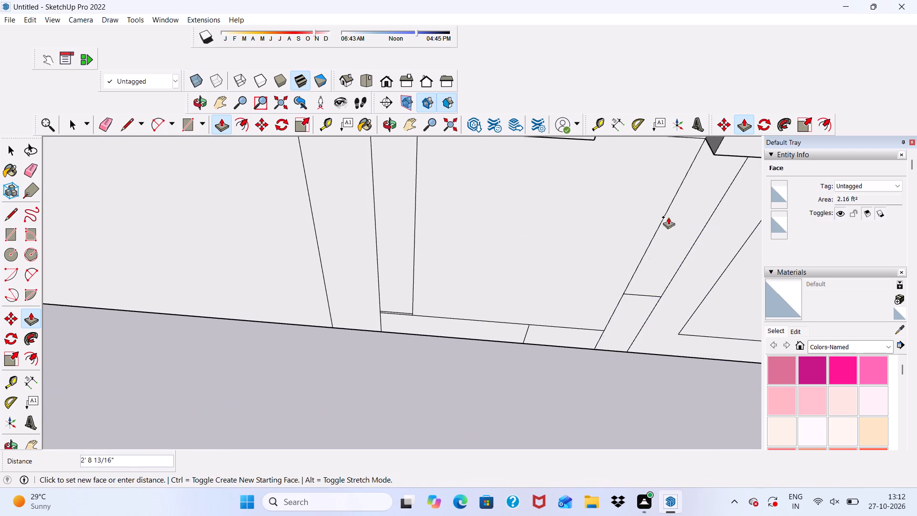
pyautogui.scroll(6, 714, 153)
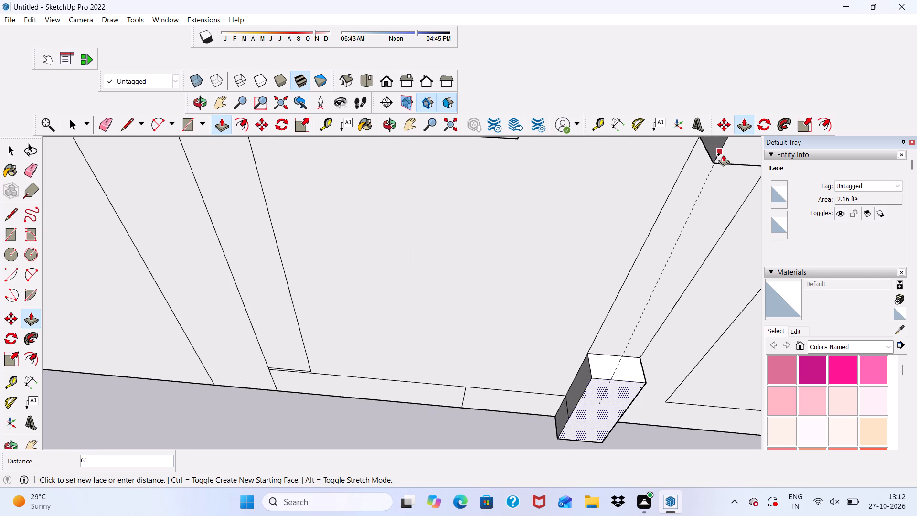
pyautogui.click(723, 151)
# Push/Pull the long rectangle in the left panel's bottom border outward by 3", flush with the top border's block.
pyautogui.scroll(-3, 368, 415)
pyautogui.moveTo(263, 333); pyautogui.dragTo(262, 322, button='middle')
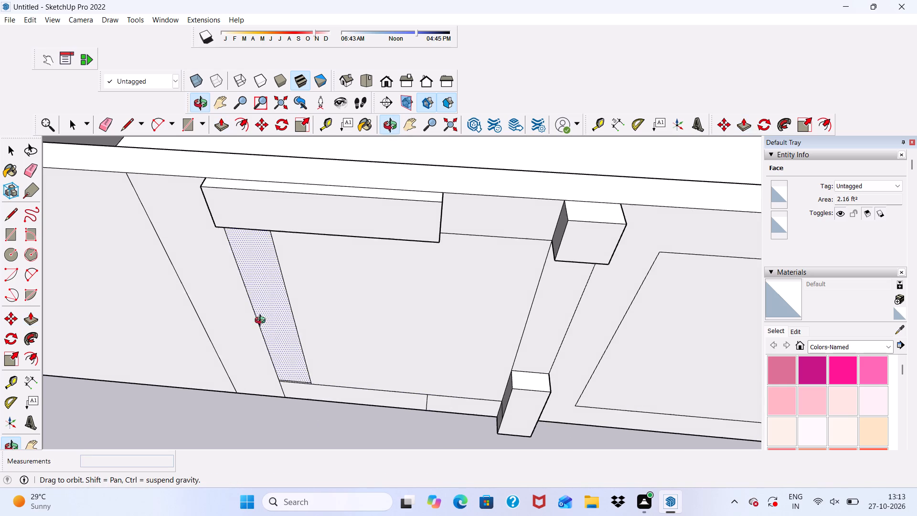
pyautogui.moveTo(262, 322); pyautogui.dragTo(257, 285, button='middle')
pyautogui.scroll(4, 299, 428)
pyautogui.click(297, 419)
pyautogui.scroll(-4, 296, 419)
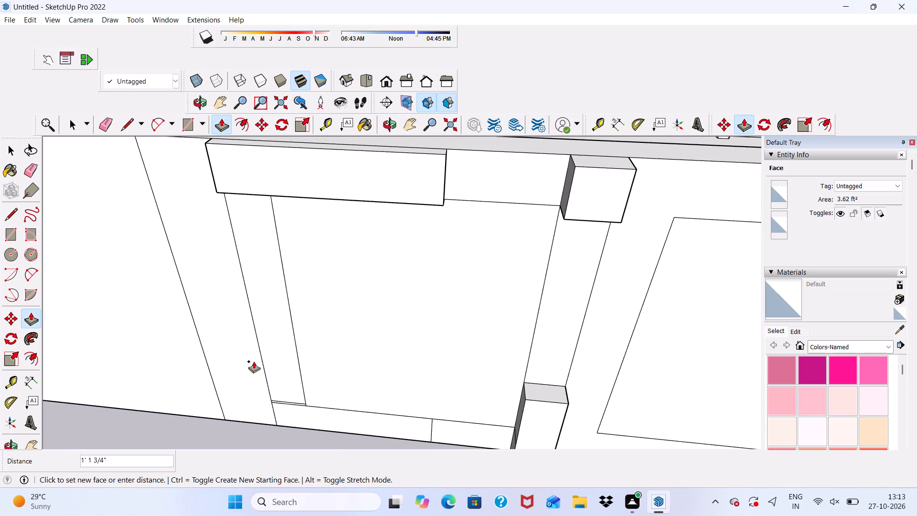
pyautogui.scroll(-2, 320, 383)
pyautogui.scroll(5, 405, 253)
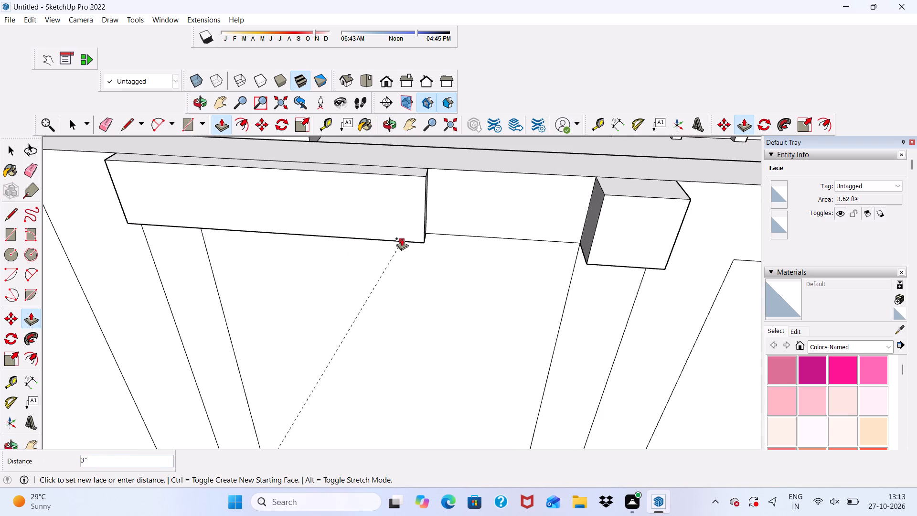
pyautogui.click(402, 238)
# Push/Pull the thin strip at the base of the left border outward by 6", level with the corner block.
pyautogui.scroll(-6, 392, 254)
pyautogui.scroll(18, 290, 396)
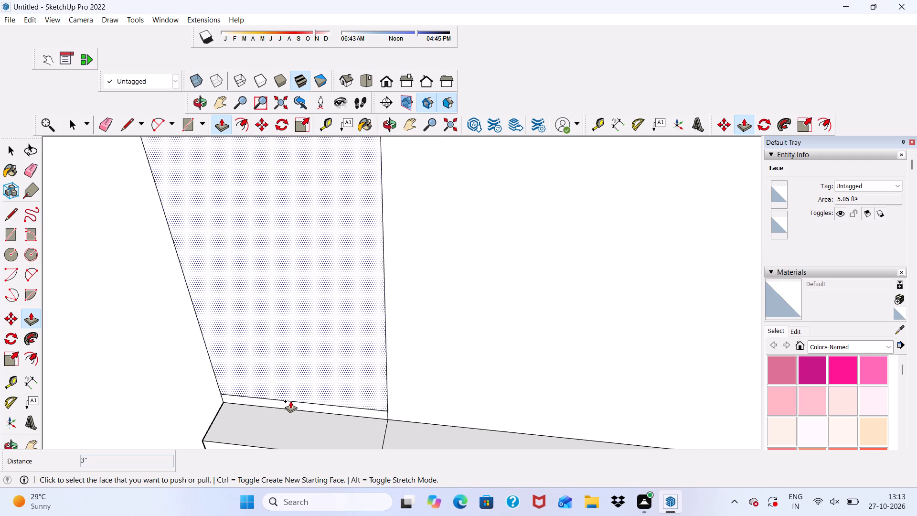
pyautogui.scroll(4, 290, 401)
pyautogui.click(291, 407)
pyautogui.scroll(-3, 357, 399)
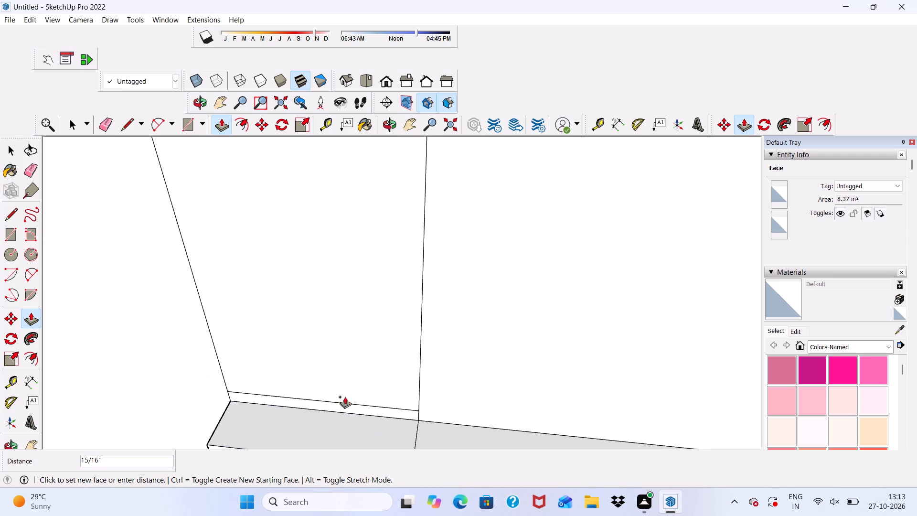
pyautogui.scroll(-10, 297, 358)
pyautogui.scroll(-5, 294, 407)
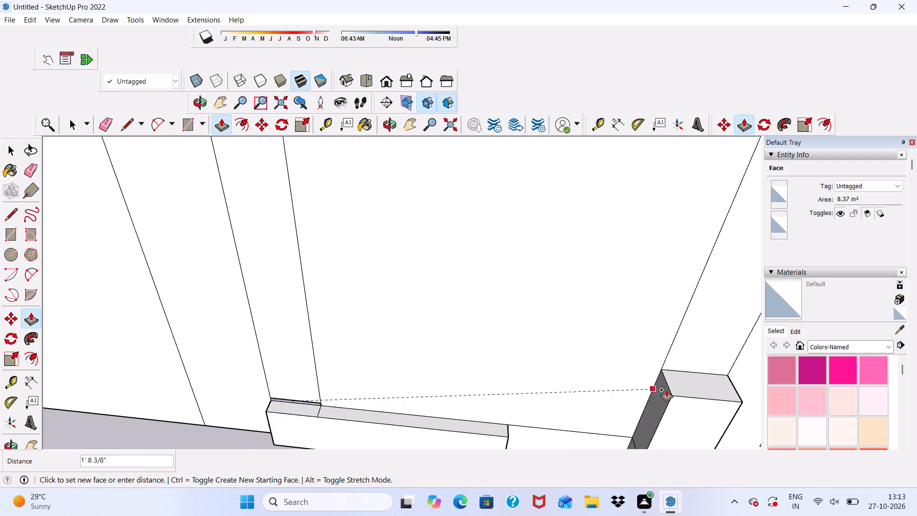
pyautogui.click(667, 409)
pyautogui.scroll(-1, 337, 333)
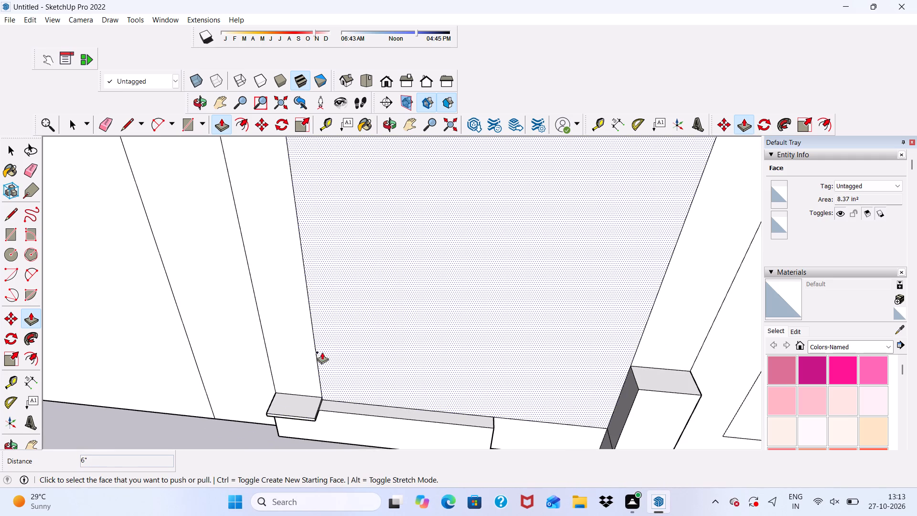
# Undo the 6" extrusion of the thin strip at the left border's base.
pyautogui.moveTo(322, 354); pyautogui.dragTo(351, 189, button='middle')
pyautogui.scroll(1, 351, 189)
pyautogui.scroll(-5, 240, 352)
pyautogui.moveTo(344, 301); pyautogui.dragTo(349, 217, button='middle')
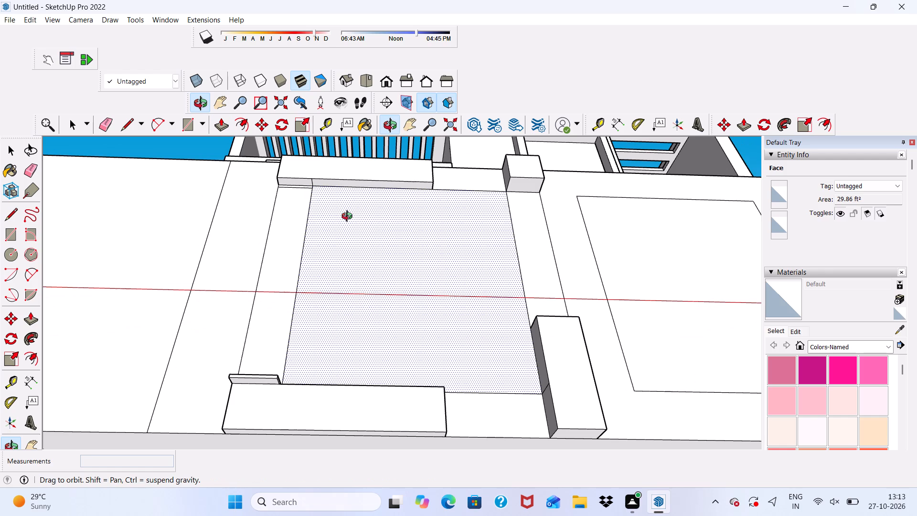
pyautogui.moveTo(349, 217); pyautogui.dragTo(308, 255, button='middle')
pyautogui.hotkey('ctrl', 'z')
# Push/Pull the thin strip at the base of the left border outward by about 1 1/8".
pyautogui.scroll(7, 264, 399)
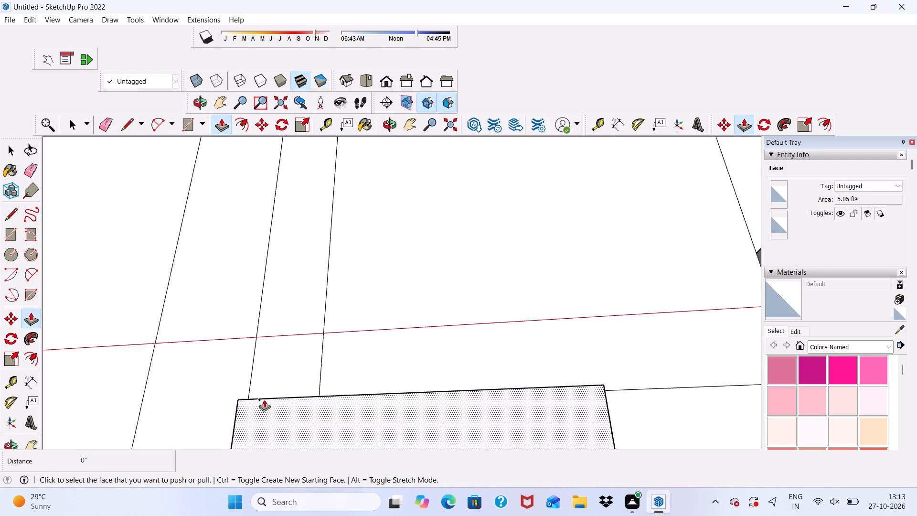
pyautogui.scroll(-8, 278, 253)
pyautogui.moveTo(306, 229); pyautogui.dragTo(310, 239, button='middle')
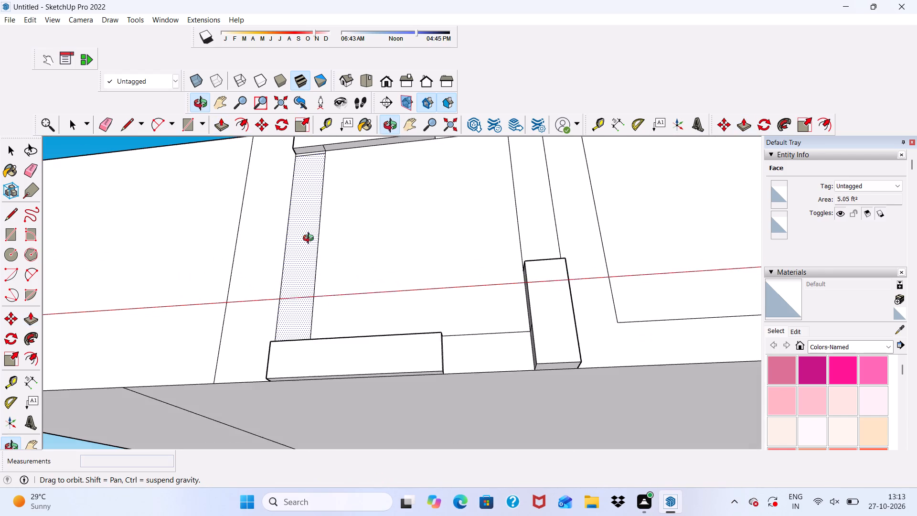
pyautogui.moveTo(310, 239); pyautogui.dragTo(295, 361, button='middle')
pyautogui.scroll(20, 291, 342)
pyautogui.scroll(3, 291, 342)
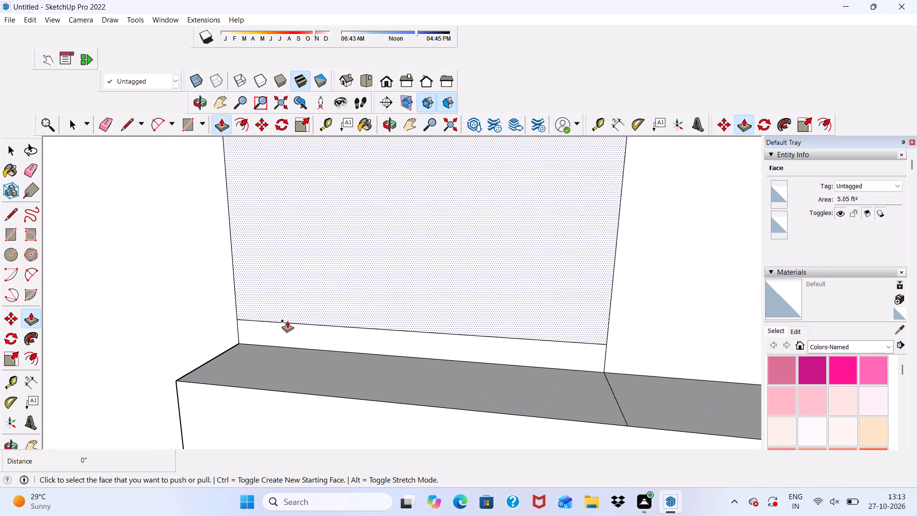
pyautogui.click(280, 335)
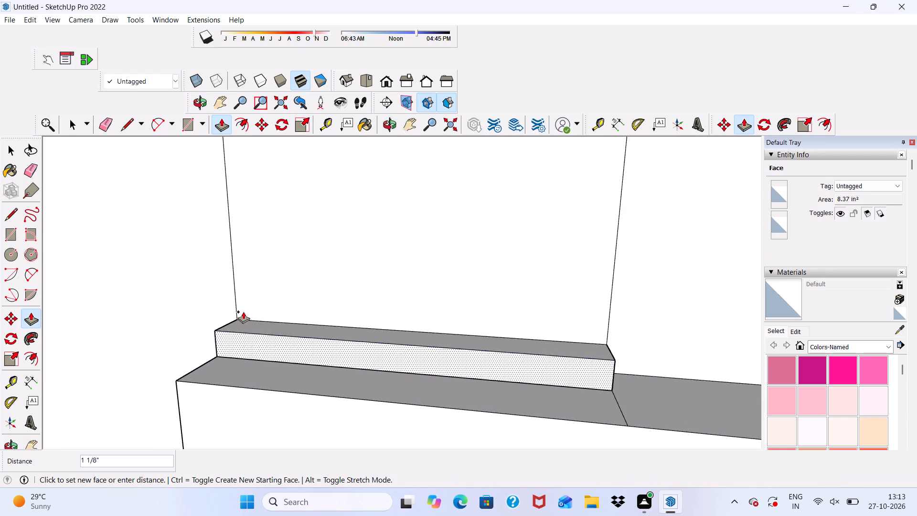
pyautogui.click(243, 312)
pyautogui.scroll(-5, 243, 312)
# Push/Pull the thin strip at the top of the left border outward by 1 1/8", flush with the strip at its base.
pyautogui.scroll(-19, 281, 284)
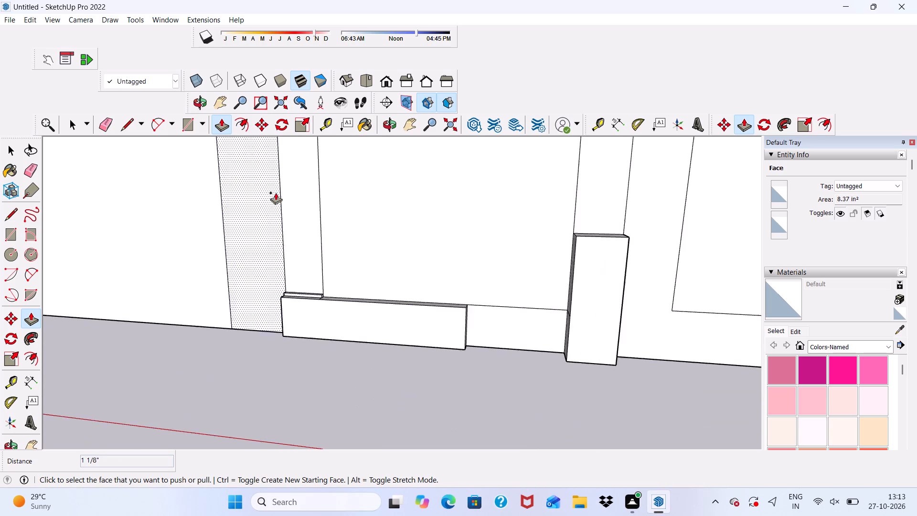
pyautogui.scroll(3, 276, 192)
pyautogui.scroll(-12, 284, 234)
pyautogui.scroll(17, 303, 192)
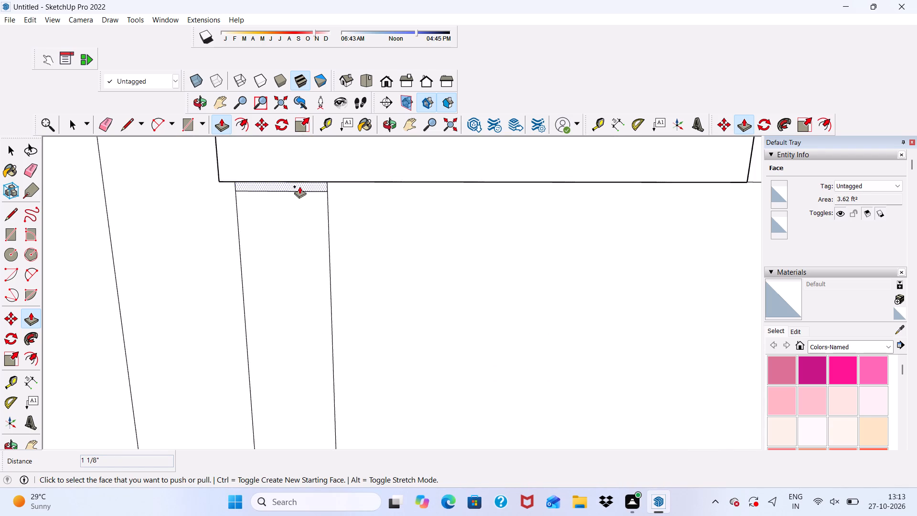
pyautogui.scroll(4, 299, 186)
pyautogui.click(299, 186)
pyautogui.scroll(-1, 263, 238)
pyautogui.scroll(-5, 317, 252)
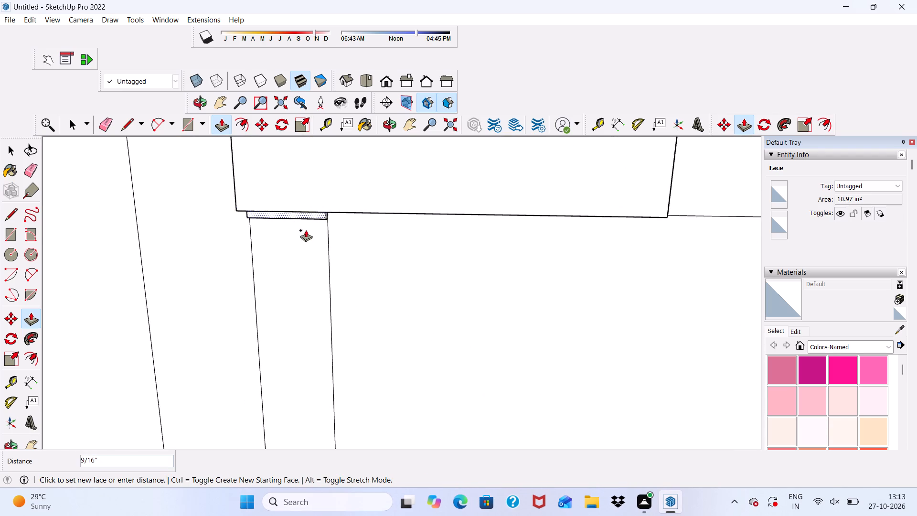
pyautogui.scroll(-7, 306, 230)
pyautogui.moveTo(313, 285); pyautogui.dragTo(253, 318, button='middle')
pyautogui.scroll(5, 301, 380)
pyautogui.scroll(-5, 287, 347)
pyautogui.scroll(-1, 277, 306)
pyautogui.scroll(4, 301, 365)
pyautogui.scroll(5, 328, 430)
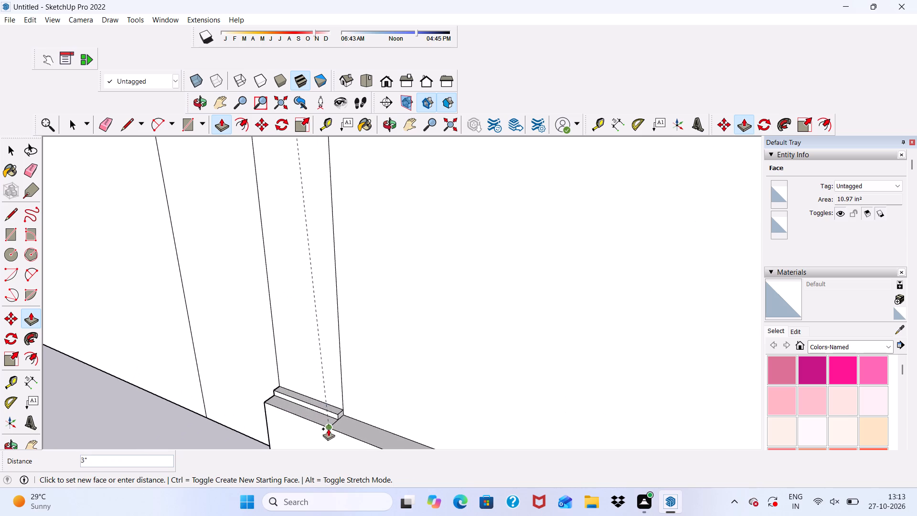
pyautogui.scroll(11, 328, 425)
pyautogui.click(326, 395)
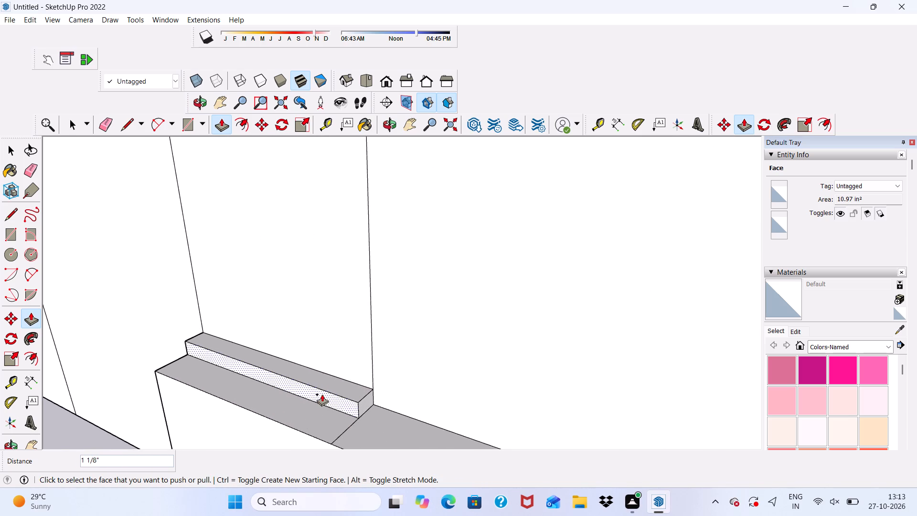
# Push/Pull the left border's long section between the two thin strips outward by 3".
pyautogui.scroll(-19, 320, 394)
pyautogui.moveTo(329, 368); pyautogui.dragTo(400, 315, button='middle')
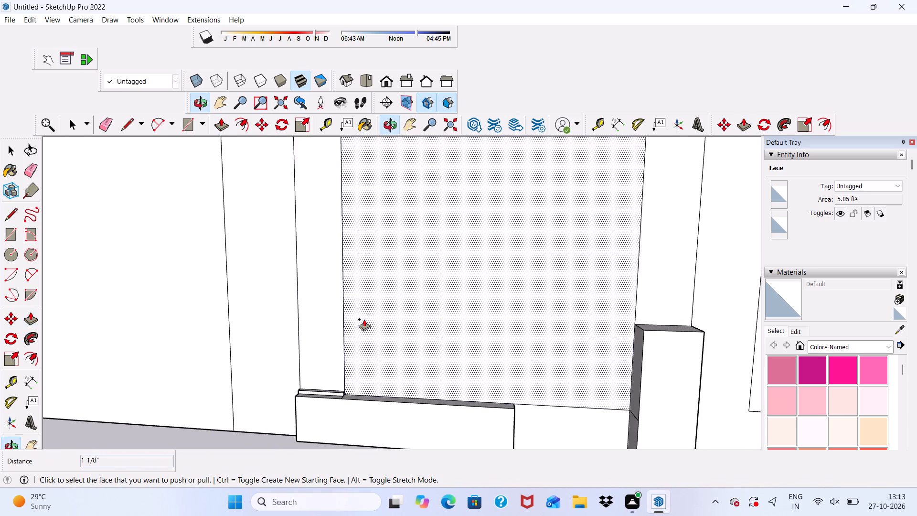
pyautogui.scroll(-12, 362, 321)
pyautogui.scroll(6, 362, 322)
pyautogui.click(354, 279)
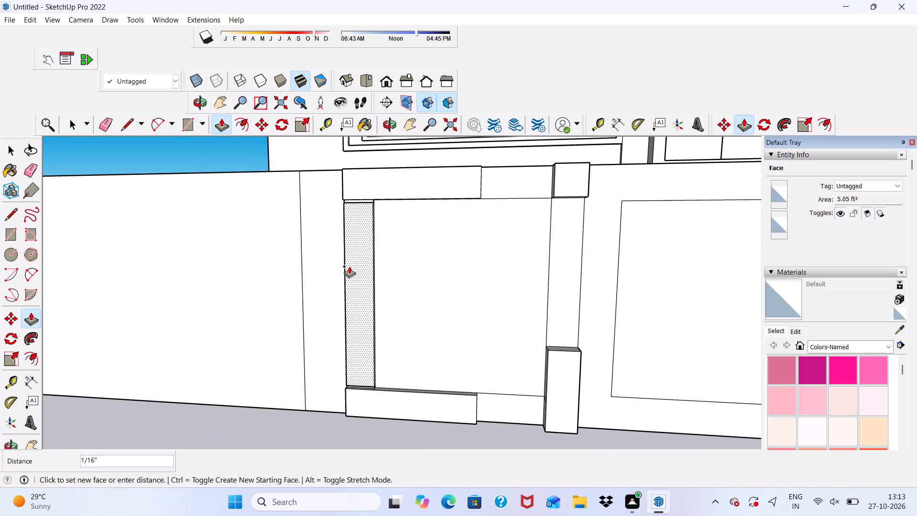
pyautogui.scroll(1, 393, 393)
pyautogui.click(393, 393)
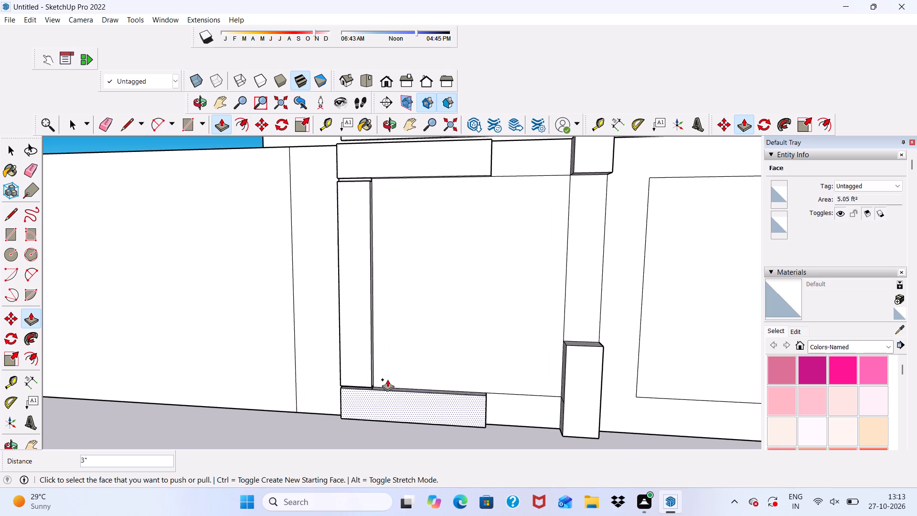
# Push/Pull the right border's middle section, between the two projecting blocks, outward until flush with the left border's long section.
pyautogui.scroll(7, 384, 372)
pyautogui.scroll(-1, 368, 379)
pyautogui.moveTo(363, 385); pyautogui.dragTo(379, 360, button='middle')
pyautogui.scroll(1, 375, 357)
pyautogui.scroll(-1, 275, 351)
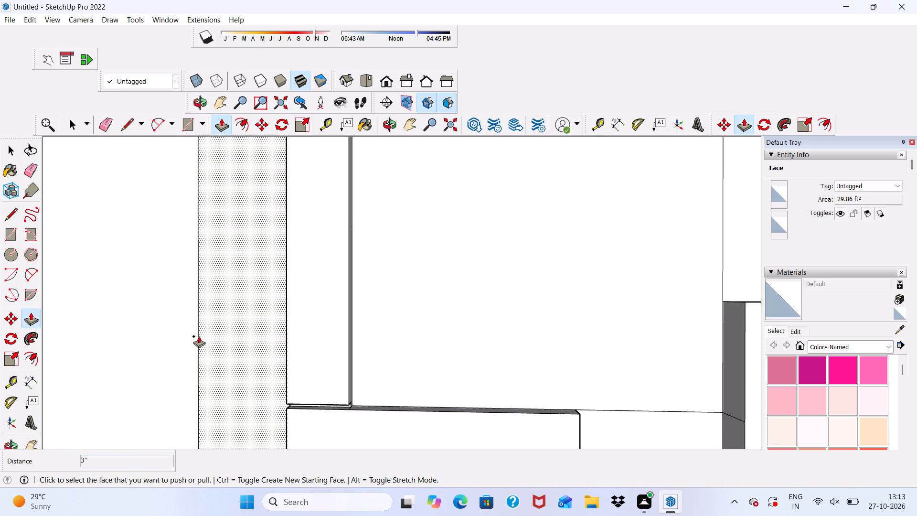
pyautogui.scroll(-6, 199, 336)
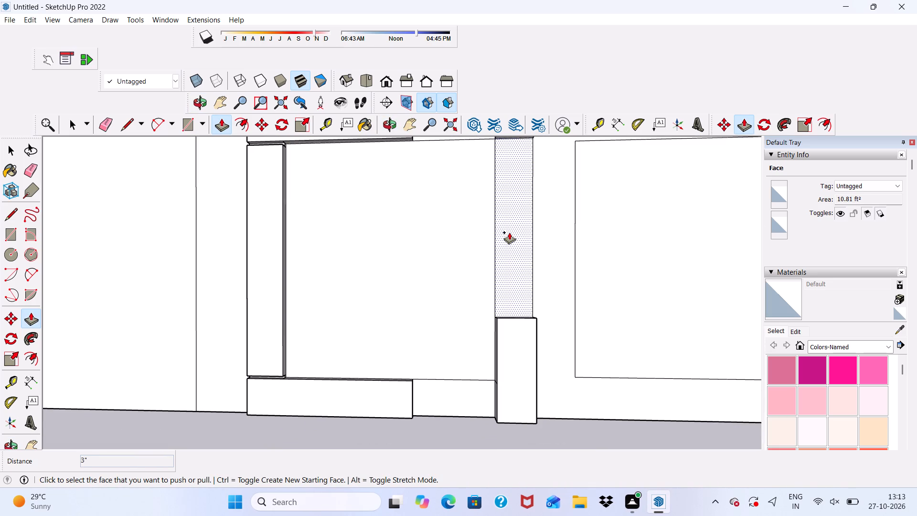
pyautogui.click(509, 232)
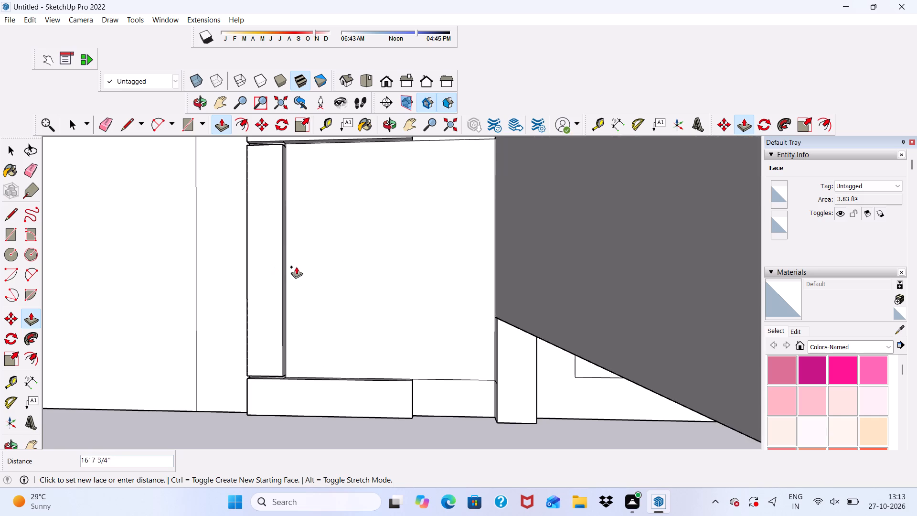
pyautogui.click(282, 269)
# Push/Pull the end face of the top border's block sideways by about 1' 11 3/4" to meet the right border's corner block.
pyautogui.scroll(-5, 270, 264)
pyautogui.moveTo(284, 325); pyautogui.dragTo(314, 400, button='middle')
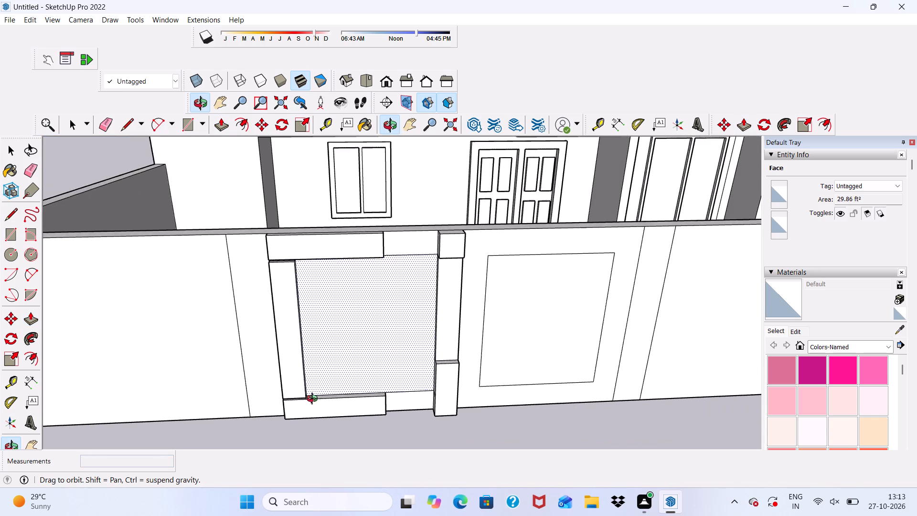
pyautogui.moveTo(314, 400); pyautogui.dragTo(186, 383, button='middle')
pyautogui.scroll(-5, 202, 327)
pyautogui.press('space')
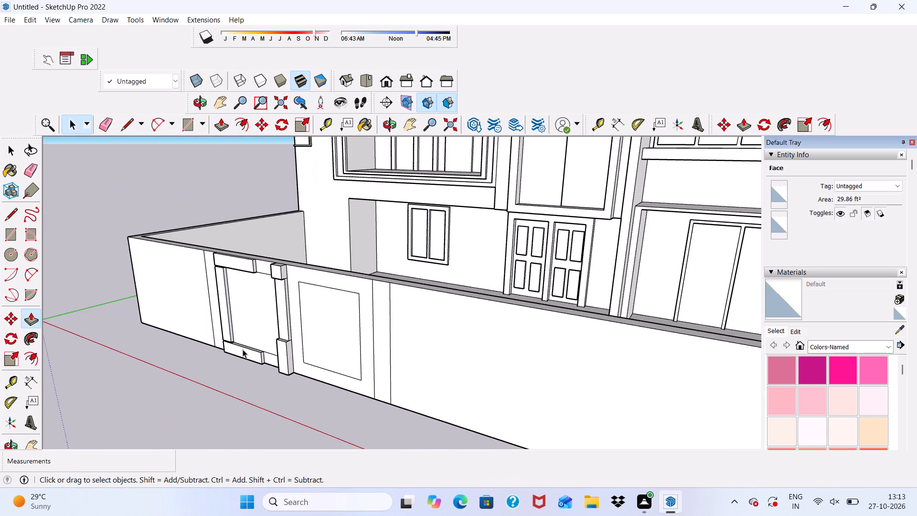
pyautogui.moveTo(243, 349); pyautogui.dragTo(315, 285, button='middle')
pyautogui.scroll(7, 299, 244)
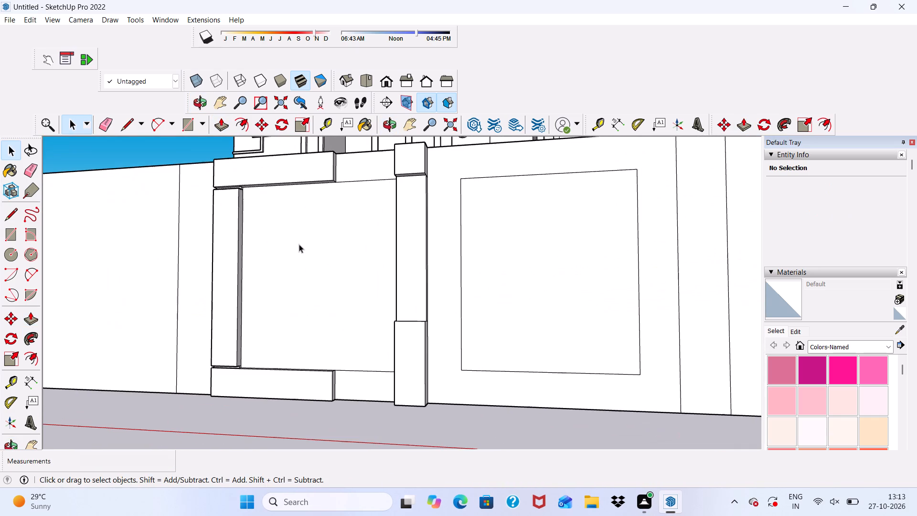
pyautogui.scroll(5, 302, 204)
pyautogui.moveTo(302, 204); pyautogui.dragTo(255, 319, button='middle')
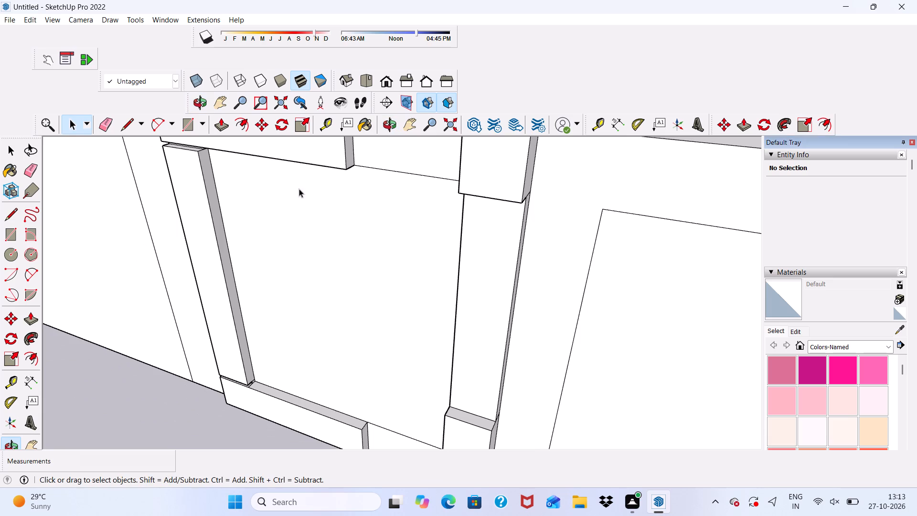
pyautogui.scroll(-6, 297, 265)
pyautogui.scroll(11, 334, 196)
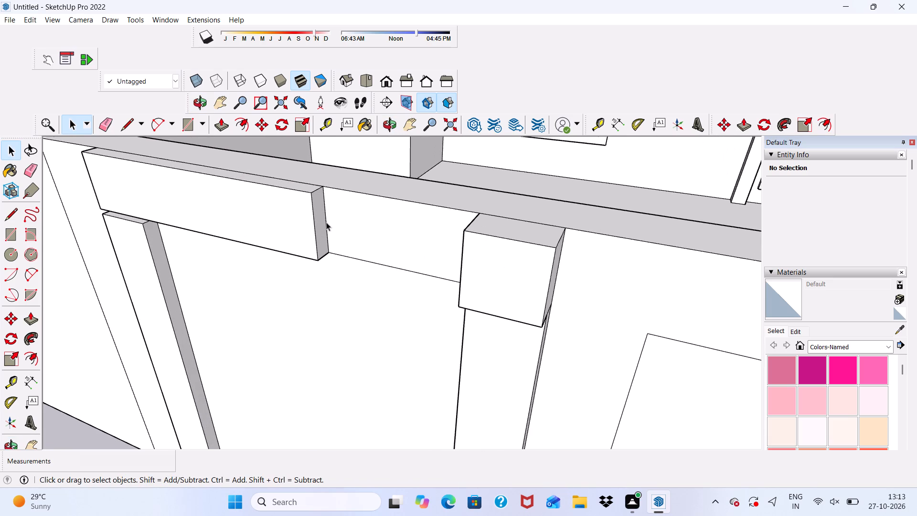
pyautogui.click(326, 222)
pyautogui.click(224, 120)
pyautogui.scroll(5, 323, 211)
pyautogui.click(323, 211)
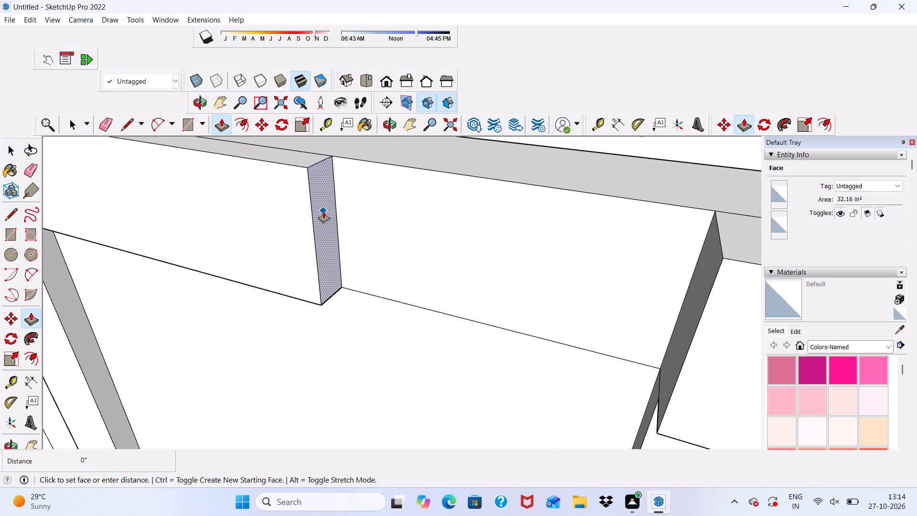
pyautogui.click(719, 269)
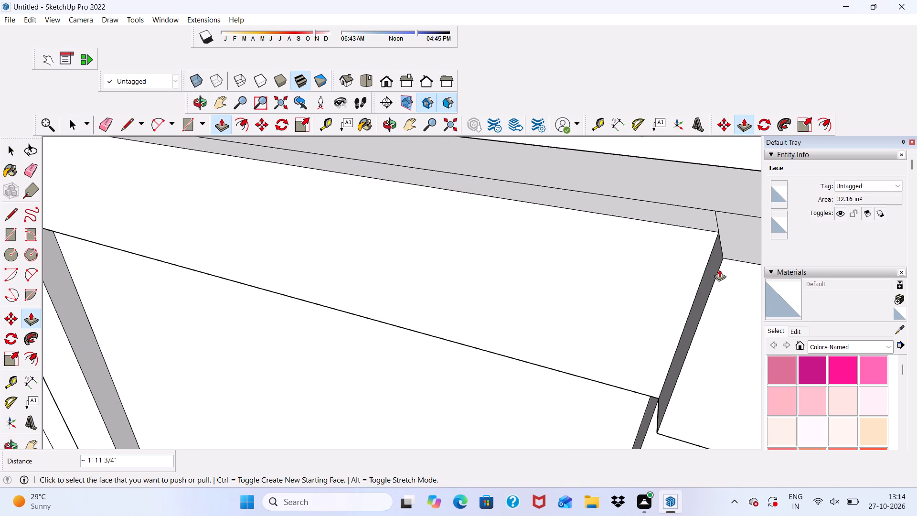
pyautogui.scroll(-3, 664, 256)
pyautogui.moveTo(575, 312); pyautogui.dragTo(606, 178, button='middle')
pyautogui.scroll(-1, 606, 179)
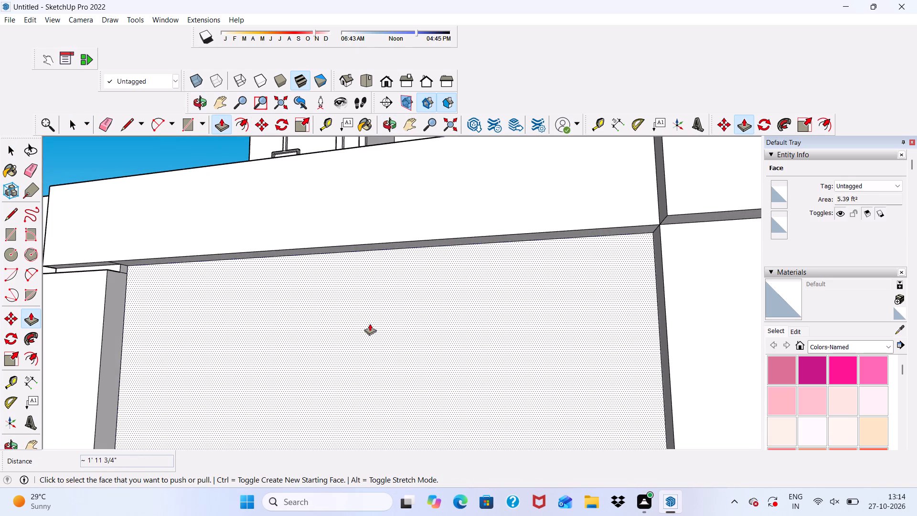
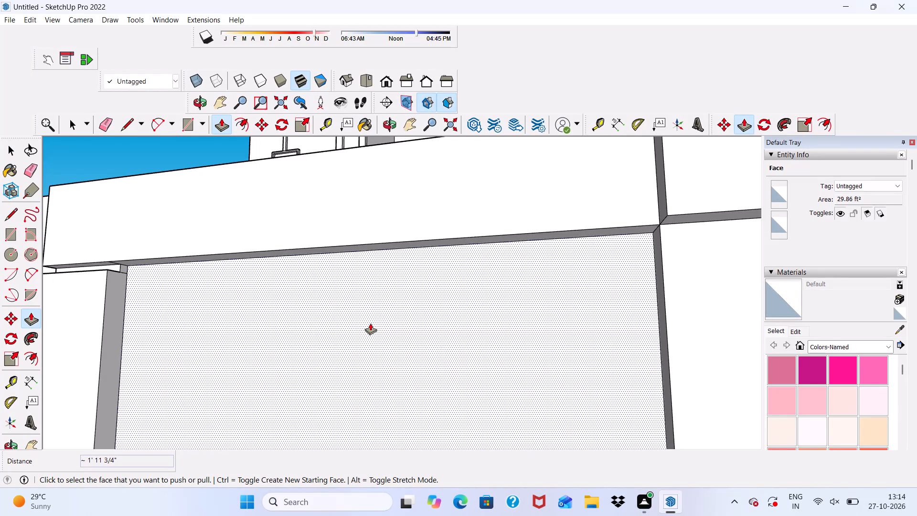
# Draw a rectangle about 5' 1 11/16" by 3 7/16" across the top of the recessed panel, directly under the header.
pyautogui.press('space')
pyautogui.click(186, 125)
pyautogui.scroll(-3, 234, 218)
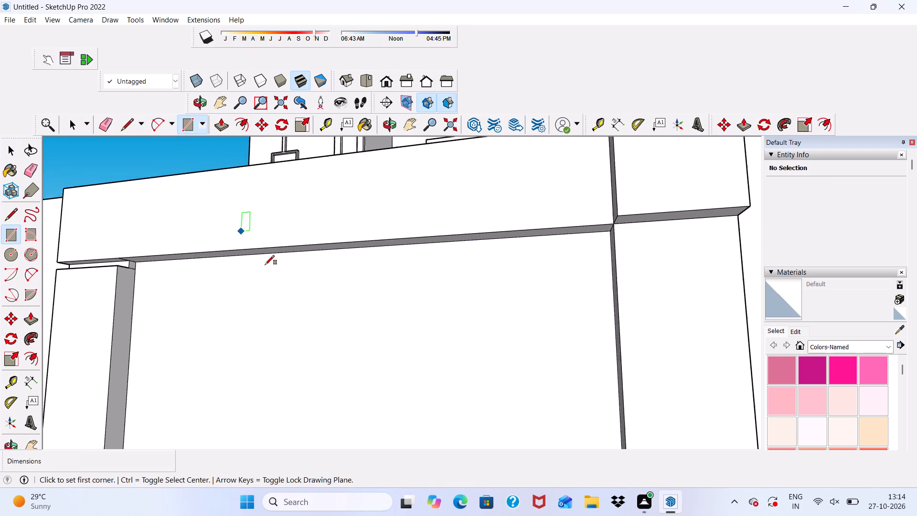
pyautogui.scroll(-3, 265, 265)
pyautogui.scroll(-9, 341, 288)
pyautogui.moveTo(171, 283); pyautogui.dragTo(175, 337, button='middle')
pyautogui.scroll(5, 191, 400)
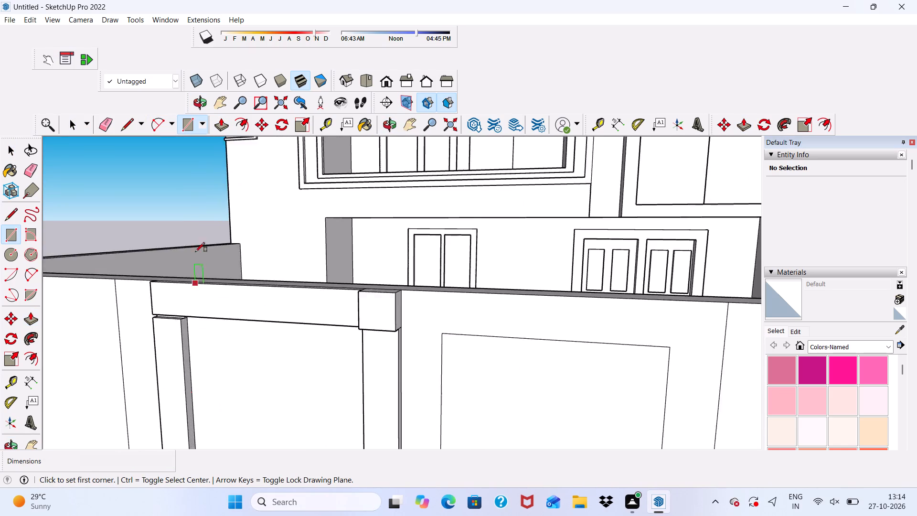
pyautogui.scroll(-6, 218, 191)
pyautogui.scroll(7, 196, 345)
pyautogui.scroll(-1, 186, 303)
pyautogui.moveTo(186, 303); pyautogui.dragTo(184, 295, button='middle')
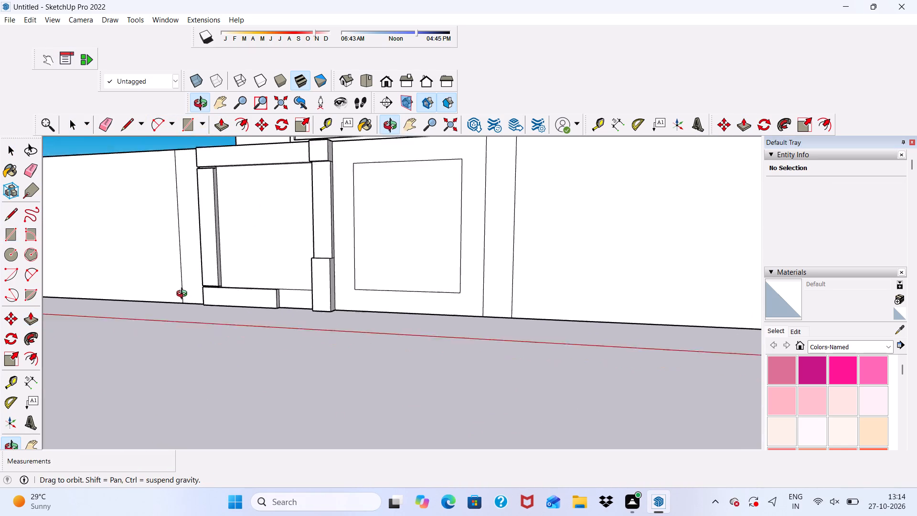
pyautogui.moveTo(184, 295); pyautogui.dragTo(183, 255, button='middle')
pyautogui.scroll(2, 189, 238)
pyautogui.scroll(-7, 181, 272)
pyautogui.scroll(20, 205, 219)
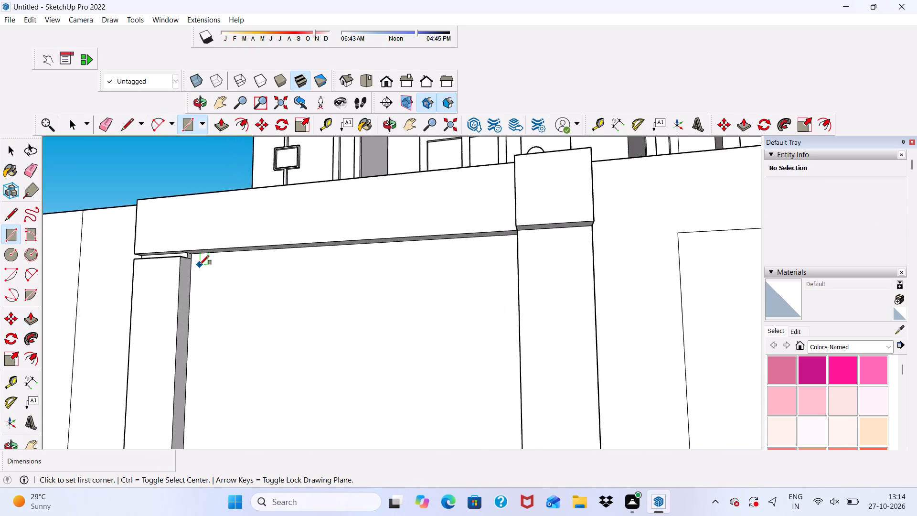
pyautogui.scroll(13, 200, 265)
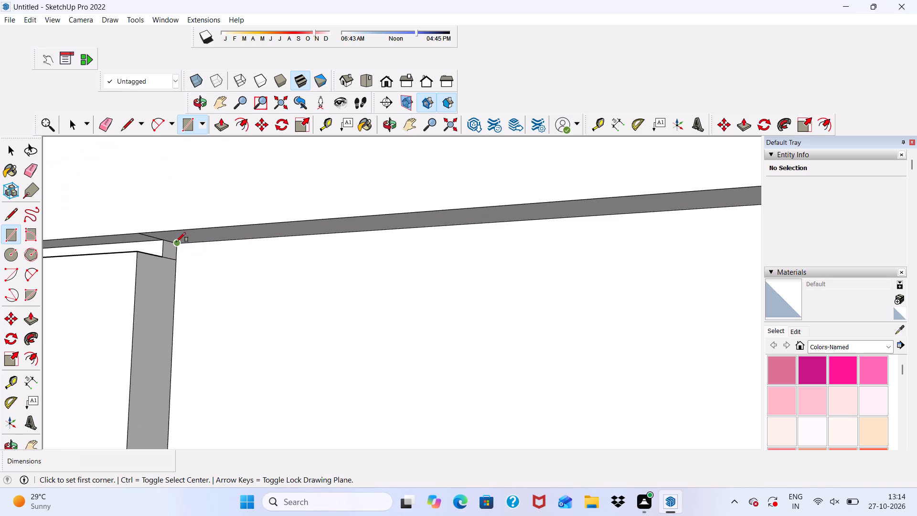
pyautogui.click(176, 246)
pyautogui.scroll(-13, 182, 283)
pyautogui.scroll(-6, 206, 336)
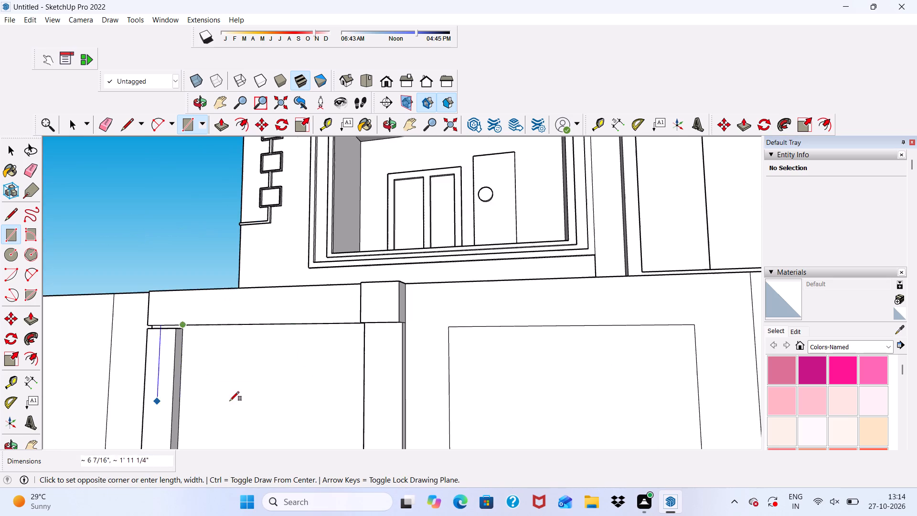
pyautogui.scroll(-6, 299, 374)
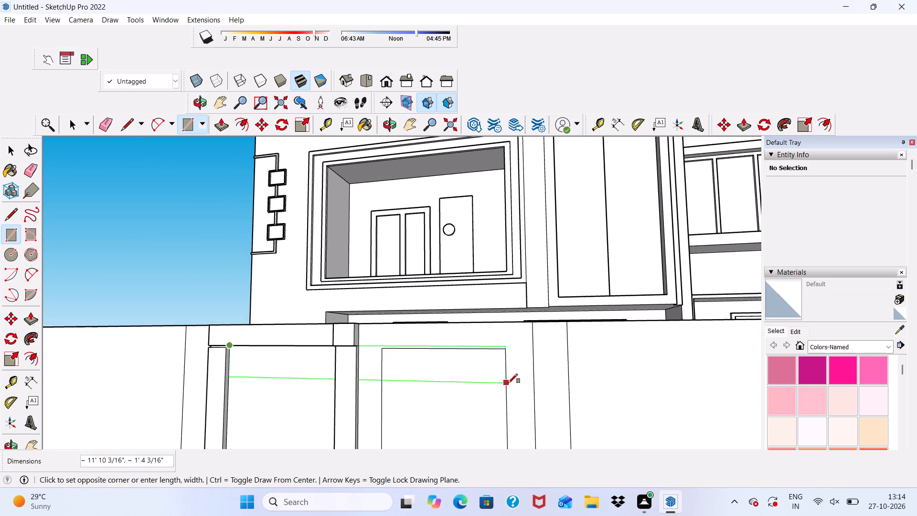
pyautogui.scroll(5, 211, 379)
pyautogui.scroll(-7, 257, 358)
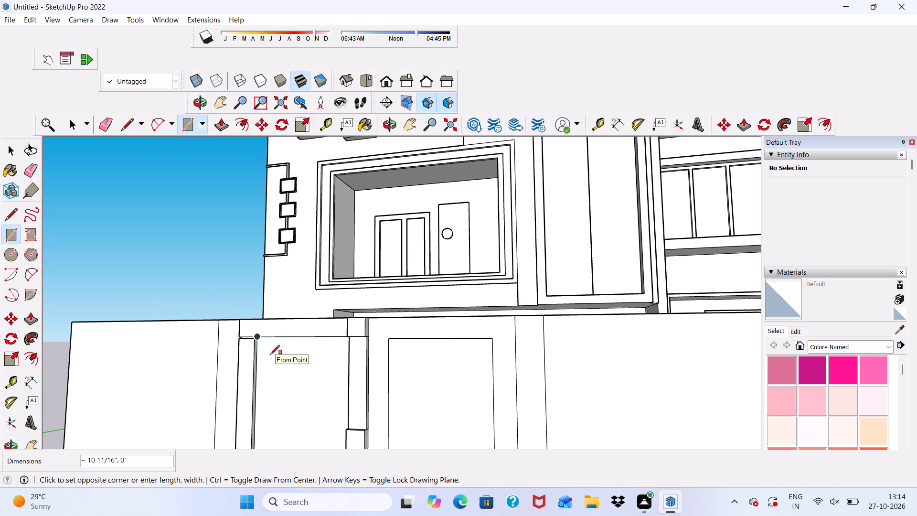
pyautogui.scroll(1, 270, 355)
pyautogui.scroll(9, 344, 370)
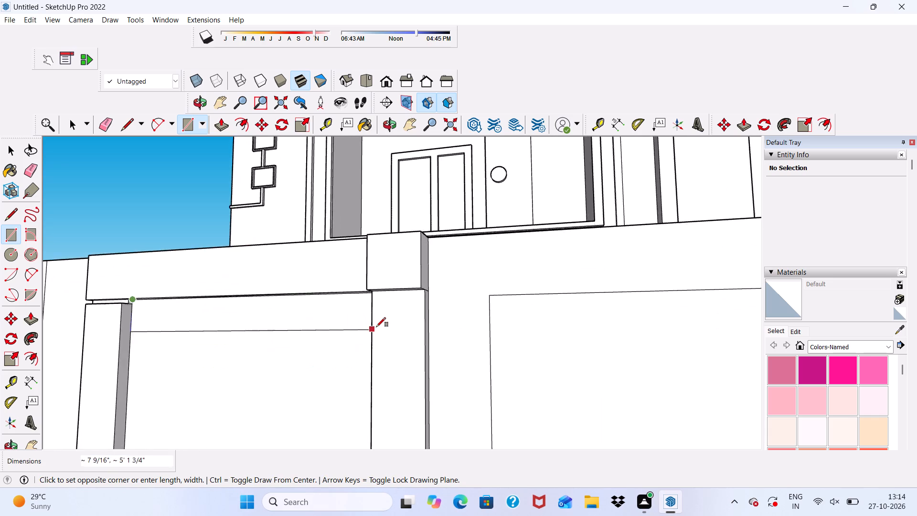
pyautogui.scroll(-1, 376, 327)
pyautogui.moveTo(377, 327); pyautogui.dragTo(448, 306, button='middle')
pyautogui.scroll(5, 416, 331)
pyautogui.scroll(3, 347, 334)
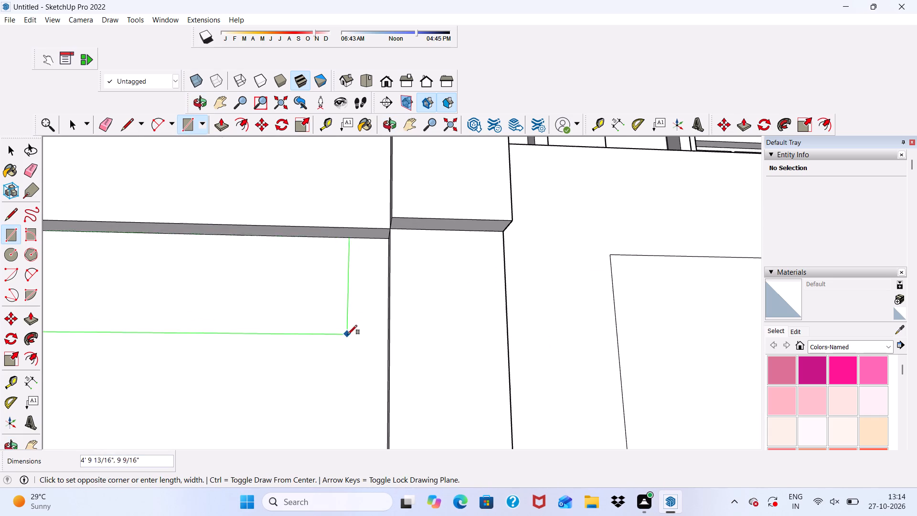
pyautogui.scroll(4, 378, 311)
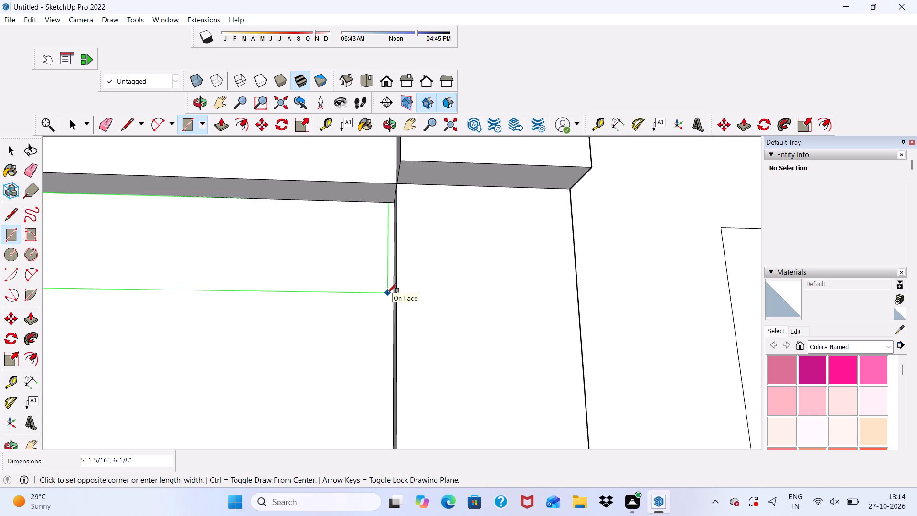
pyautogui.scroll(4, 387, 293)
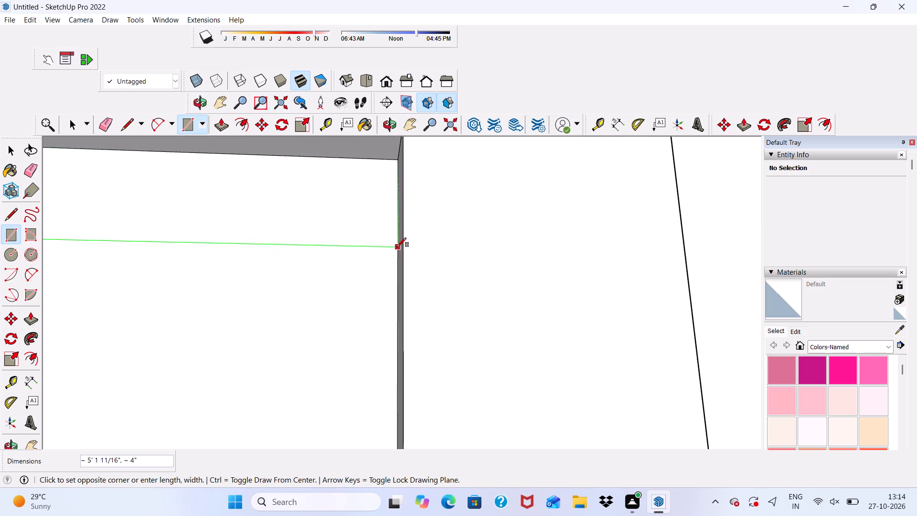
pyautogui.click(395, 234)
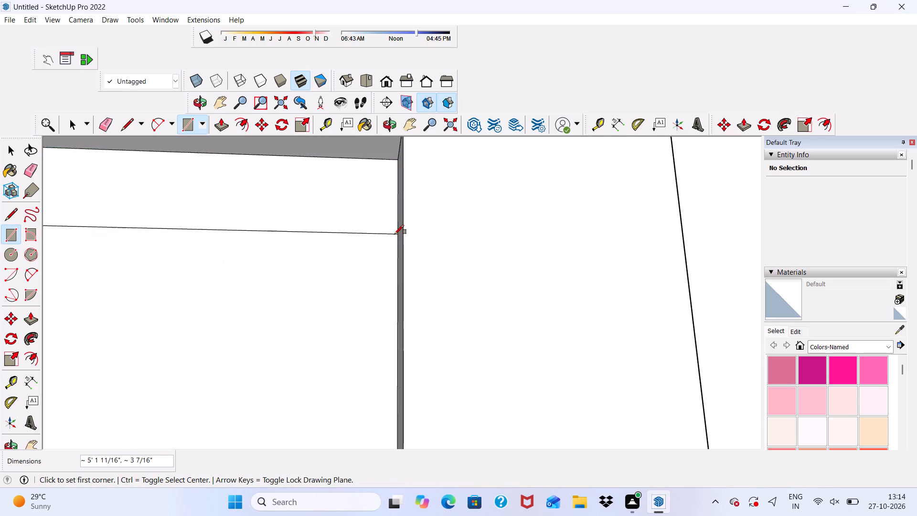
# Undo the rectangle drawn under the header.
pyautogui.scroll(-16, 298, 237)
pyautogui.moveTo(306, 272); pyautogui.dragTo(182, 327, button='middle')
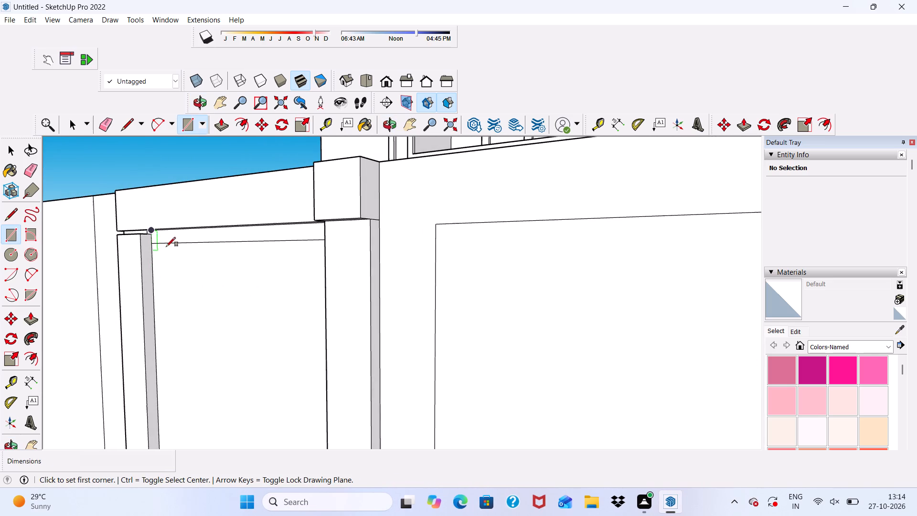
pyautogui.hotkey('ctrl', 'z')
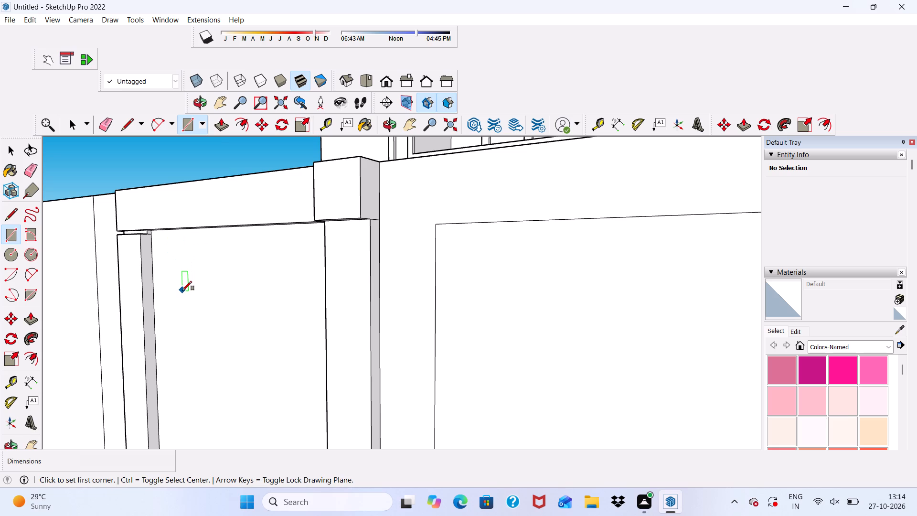
# Draw a rectangle about 5' 1 11/16" by 5 3/4" across the recessed panel, leaving a small gap below the header.
pyautogui.scroll(-4, 200, 228)
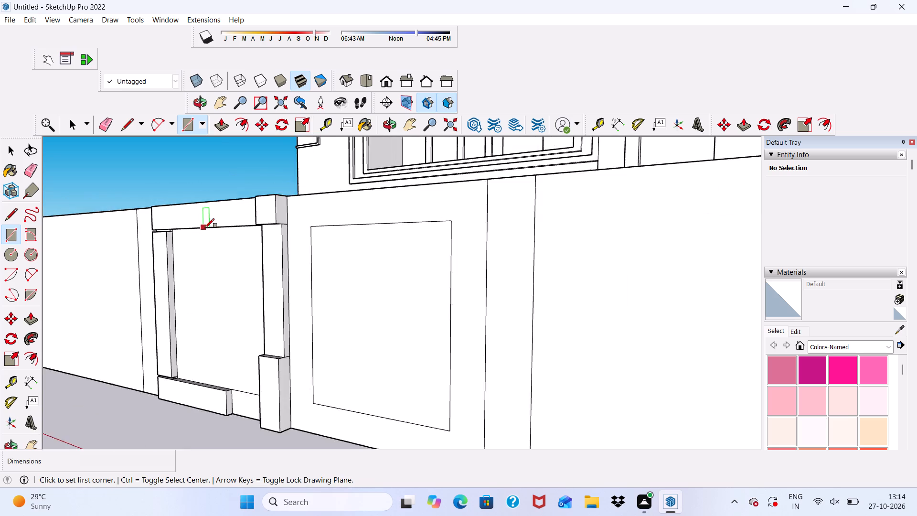
pyautogui.scroll(-5, 205, 228)
pyautogui.scroll(4, 210, 326)
pyautogui.scroll(-3, 210, 326)
pyautogui.scroll(3, 229, 377)
pyautogui.scroll(-2, 229, 376)
pyautogui.moveTo(229, 376); pyautogui.dragTo(332, 368, button='middle')
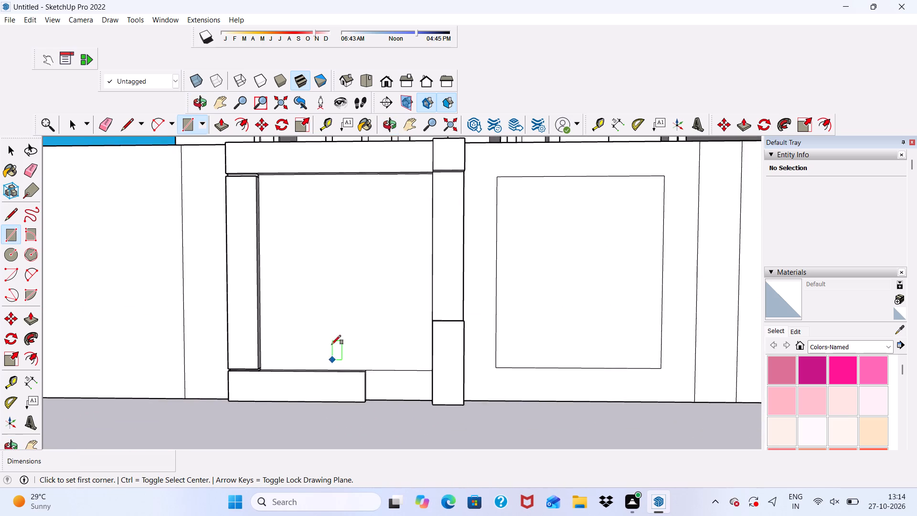
pyautogui.scroll(-10, 324, 305)
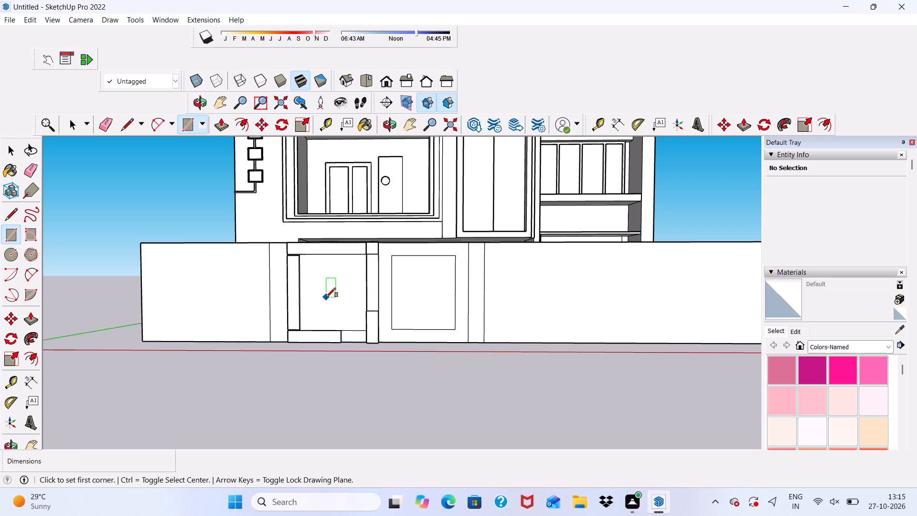
pyautogui.scroll(4, 346, 322)
pyautogui.moveTo(343, 271); pyautogui.dragTo(321, 216, button='middle')
pyautogui.scroll(2, 295, 200)
pyautogui.scroll(-11, 288, 193)
pyautogui.scroll(6, 266, 210)
pyautogui.scroll(-2, 265, 208)
pyautogui.moveTo(317, 341); pyautogui.dragTo(310, 322, button='middle')
pyautogui.scroll(20, 310, 322)
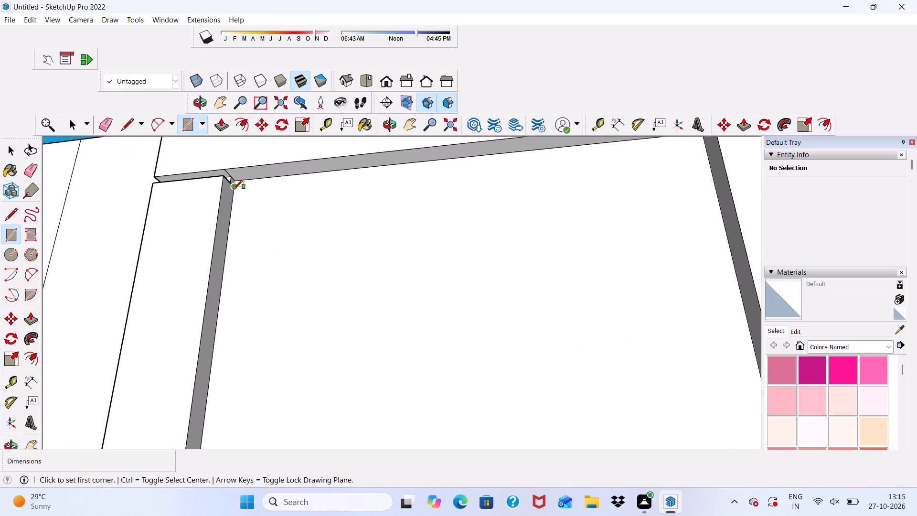
pyautogui.click(236, 189)
pyautogui.scroll(-4, 251, 255)
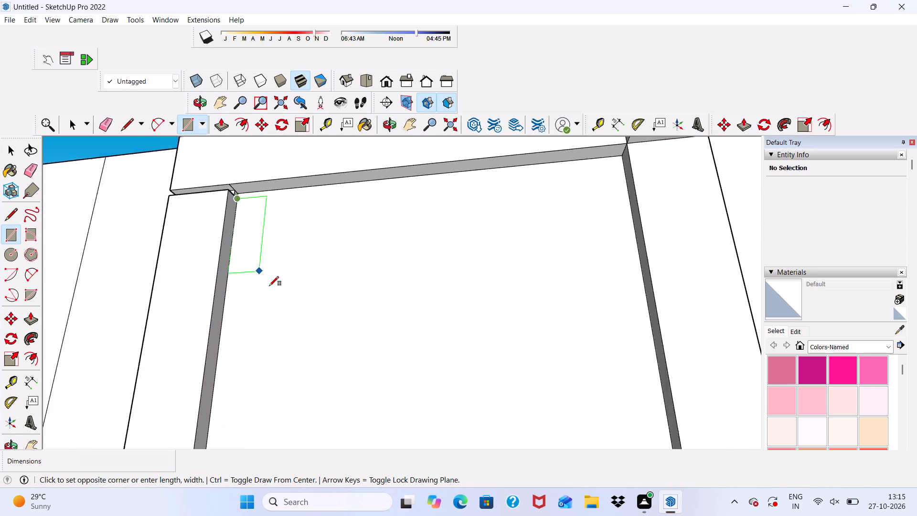
pyautogui.scroll(-4, 374, 239)
pyautogui.moveTo(455, 240); pyautogui.dragTo(478, 252, button='middle')
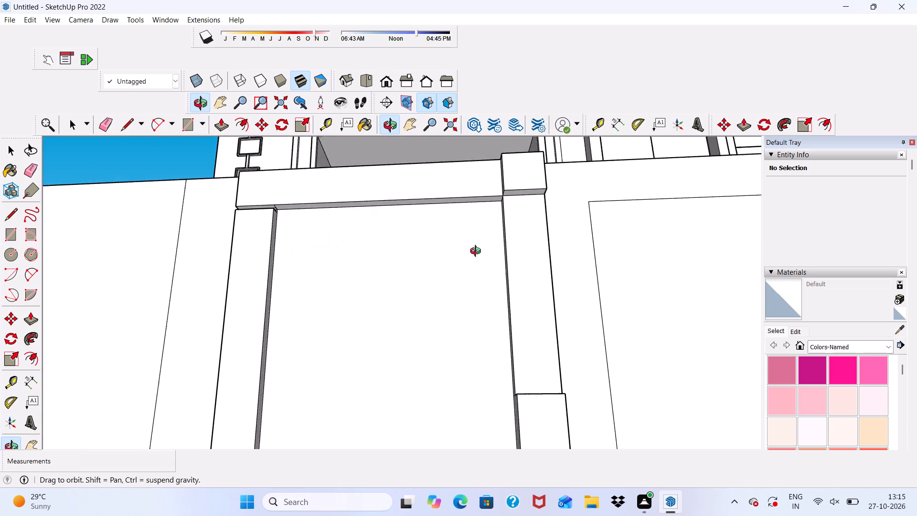
pyautogui.moveTo(478, 252); pyautogui.dragTo(497, 263, button='middle')
pyautogui.scroll(1, 497, 264)
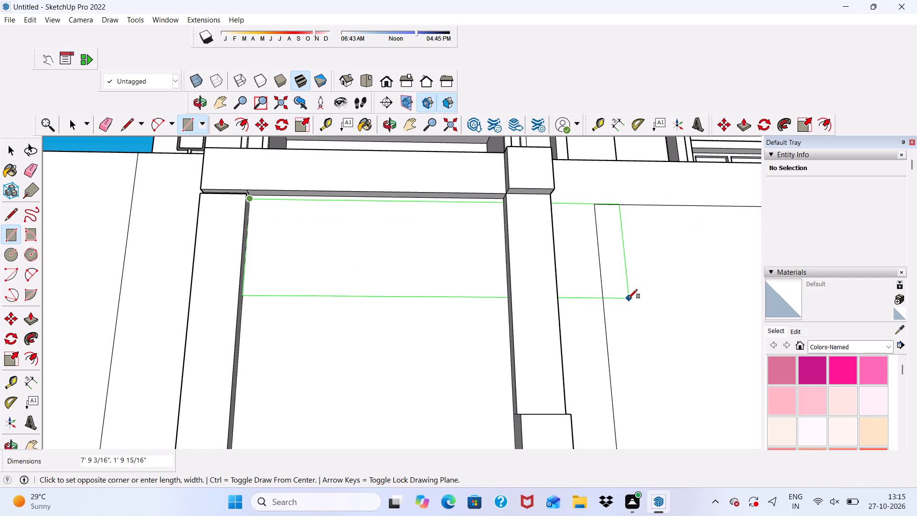
pyautogui.scroll(2, 628, 299)
pyautogui.scroll(-6, 628, 299)
pyautogui.scroll(6, 553, 286)
pyautogui.scroll(-1, 553, 272)
pyautogui.scroll(4, 498, 235)
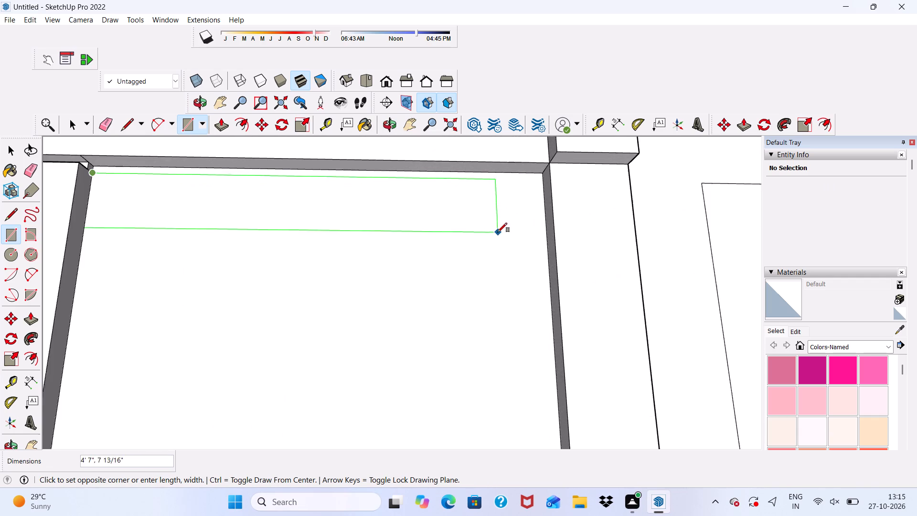
pyautogui.scroll(1, 498, 232)
pyautogui.scroll(-1, 520, 221)
pyautogui.scroll(3, 551, 214)
pyautogui.scroll(-1, 544, 213)
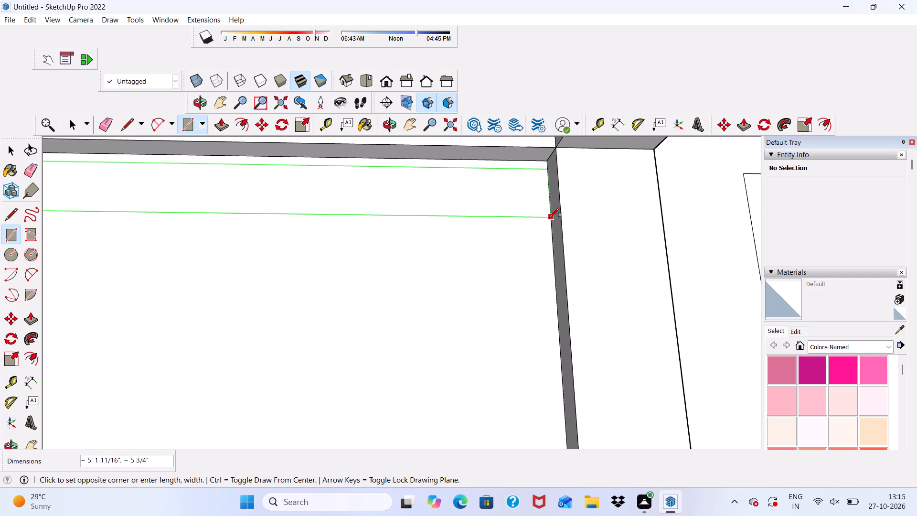
pyautogui.click(550, 215)
# Copy the rectangular strip, face and edges, about 6 15/16" straight down within the recessed panel.
pyautogui.scroll(-6, 544, 217)
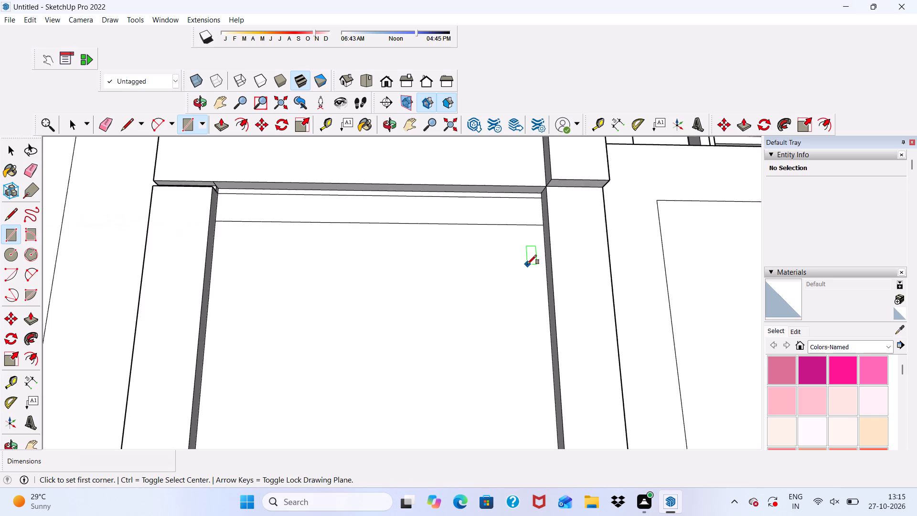
pyautogui.scroll(-6, 525, 265)
pyautogui.press('space')
pyautogui.scroll(5, 401, 228)
pyautogui.doubleClick(397, 236)
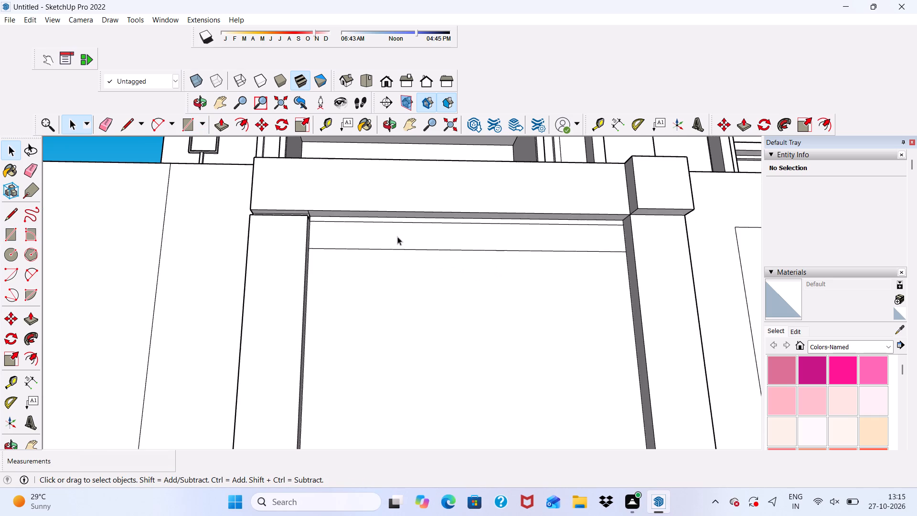
pyautogui.click(263, 122)
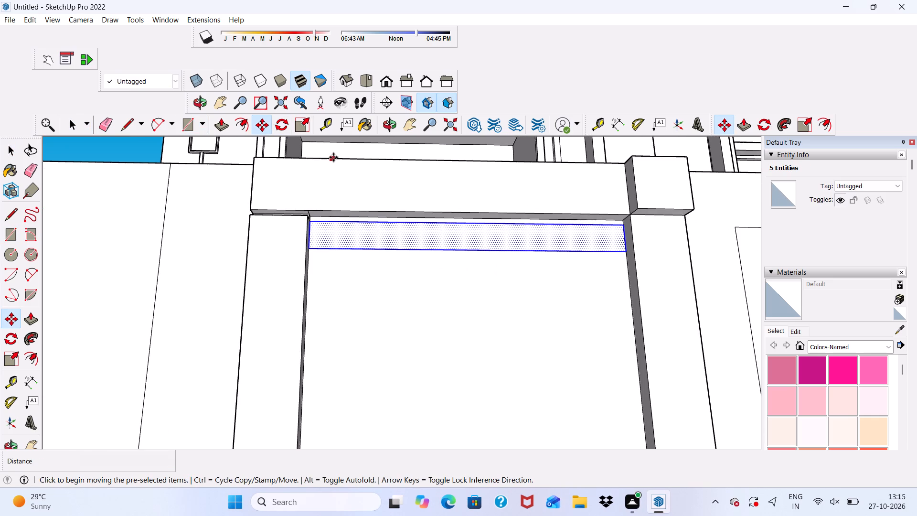
pyautogui.click(468, 236)
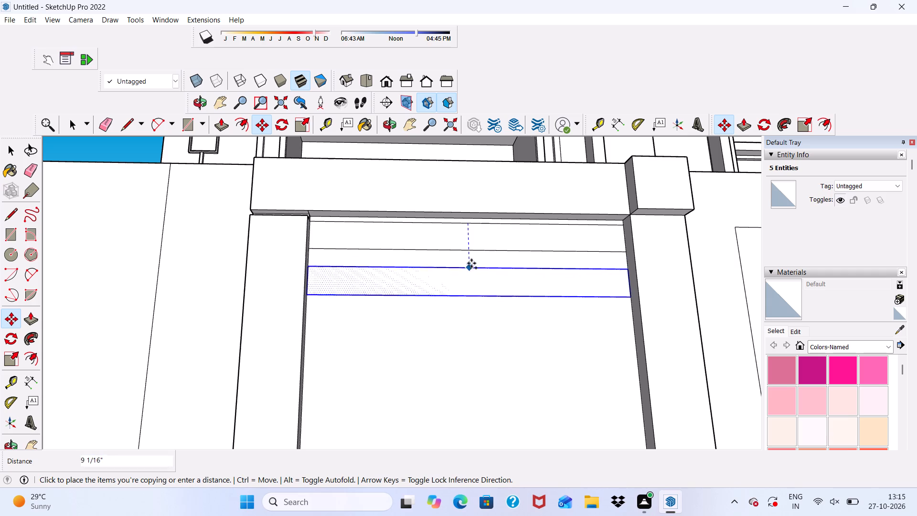
pyautogui.click(470, 257)
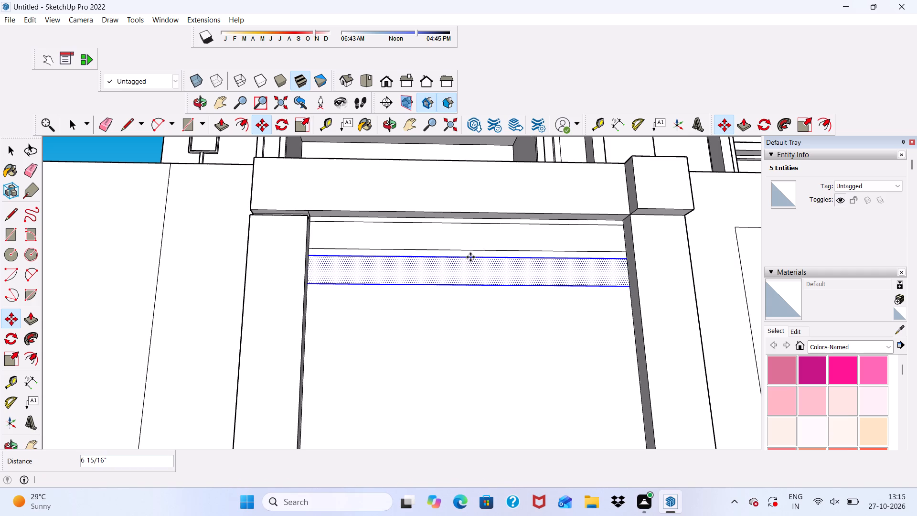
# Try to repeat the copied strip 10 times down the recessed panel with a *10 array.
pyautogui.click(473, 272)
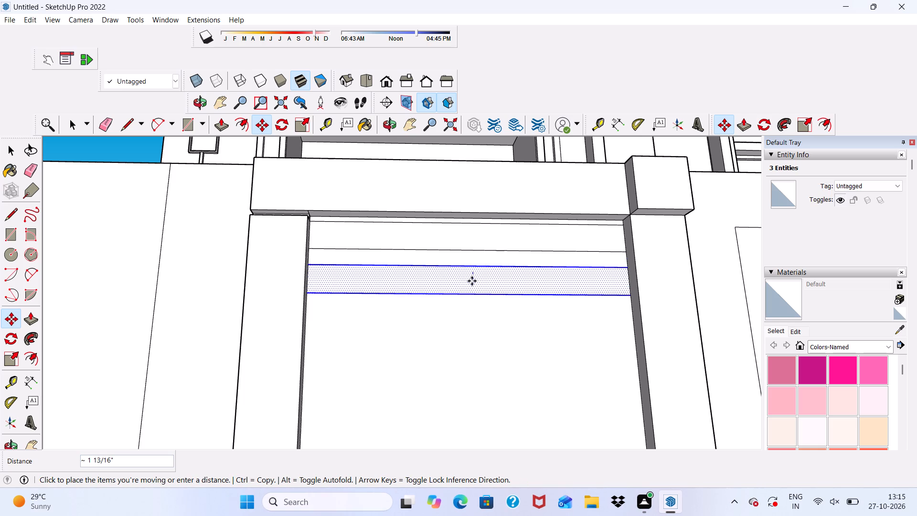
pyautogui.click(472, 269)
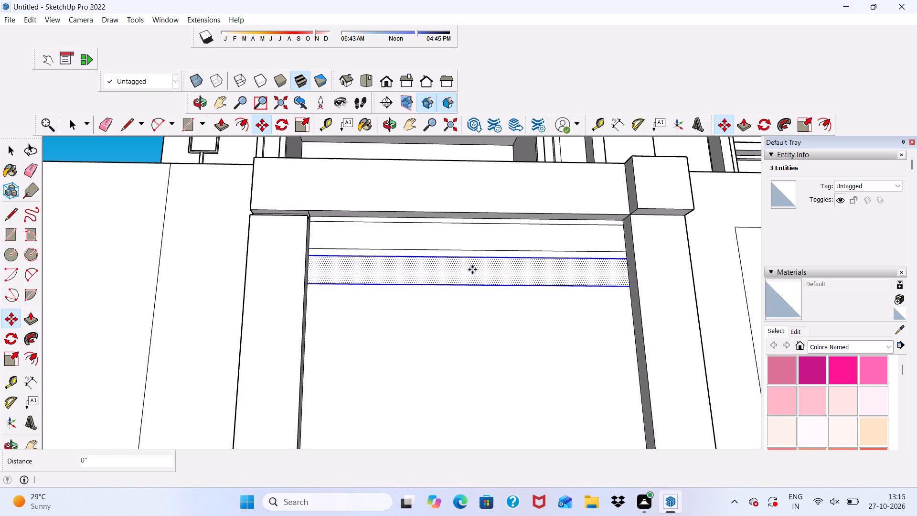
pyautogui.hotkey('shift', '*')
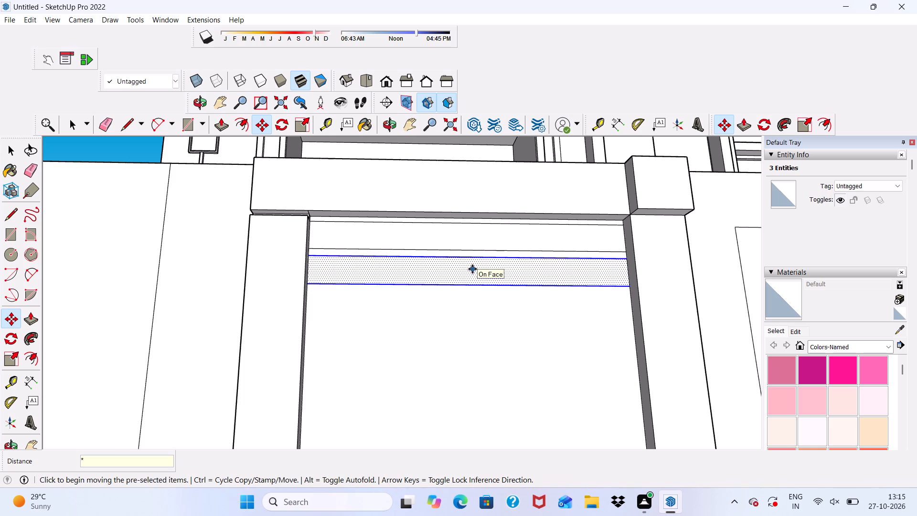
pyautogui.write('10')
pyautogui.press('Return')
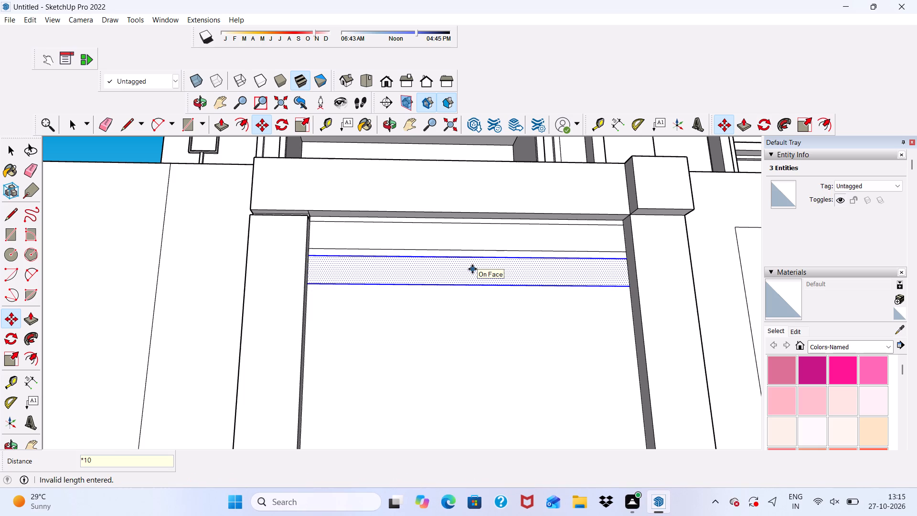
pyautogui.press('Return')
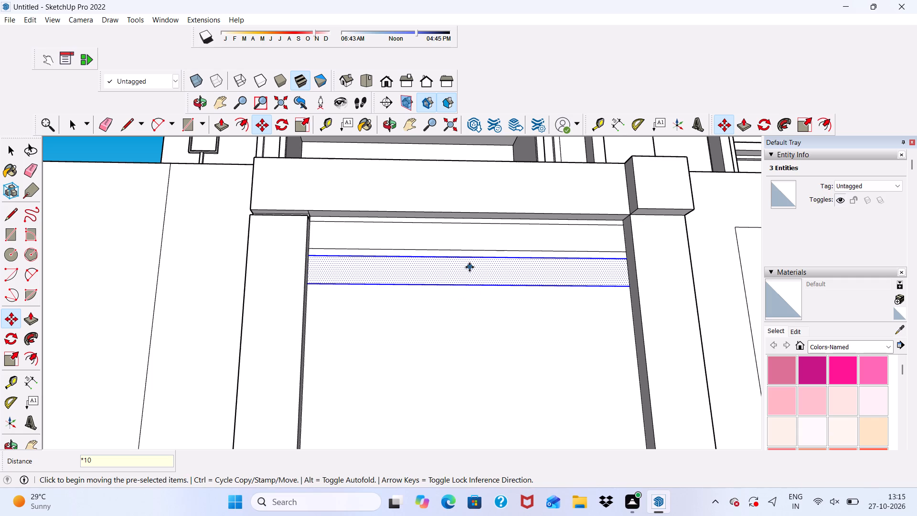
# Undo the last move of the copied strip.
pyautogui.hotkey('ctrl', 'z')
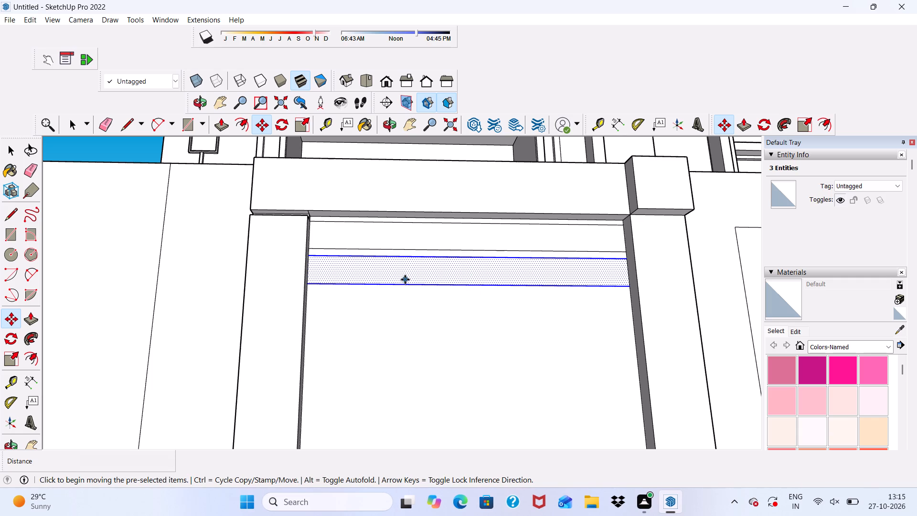
# Copy the selected strip about 7 7/16" straight down the recessed panel and repeat the copy with a *8 array.
pyautogui.click(405, 279)
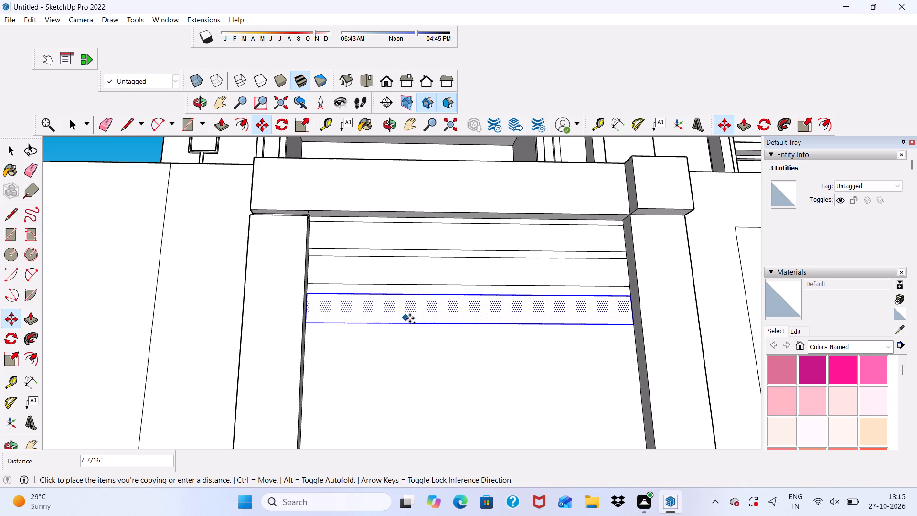
pyautogui.click(410, 318)
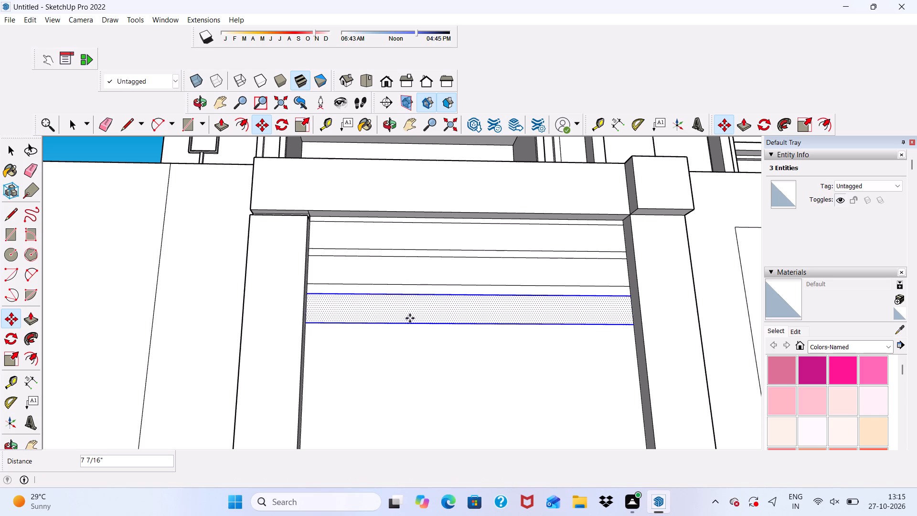
pyautogui.hotkey('shift', '*')
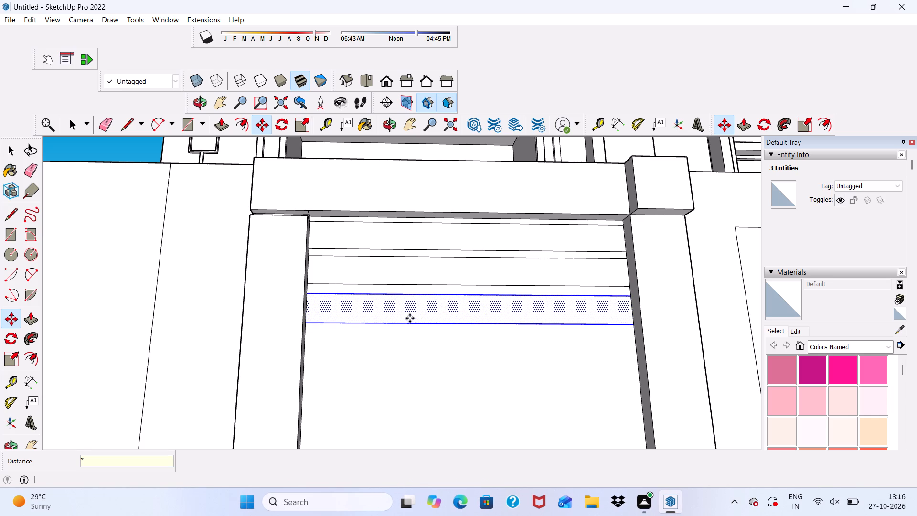
pyautogui.press('8')
pyautogui.press('Return')
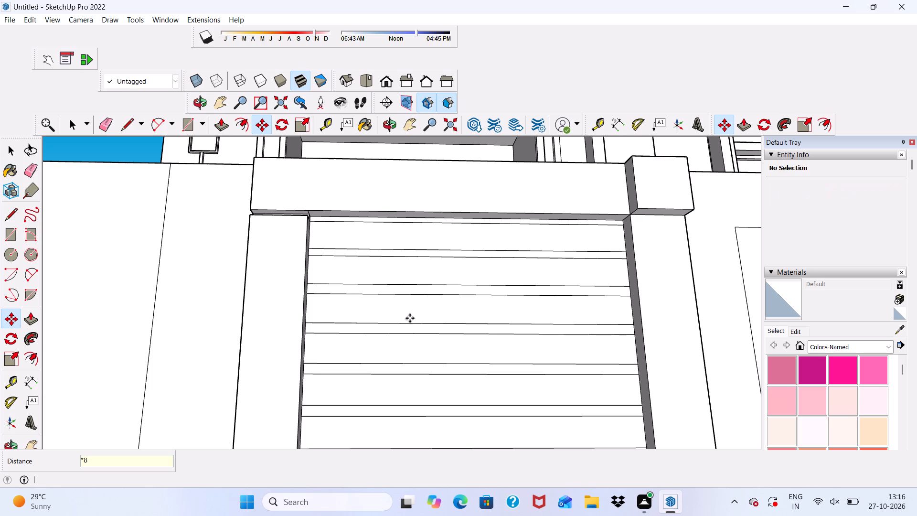
# Push/Pull the end face of the base block about 2' 1 3/16" along the panel bottom to meet the opposite post's base.
pyautogui.scroll(-8, 410, 318)
pyautogui.scroll(-5, 521, 222)
pyautogui.scroll(5, 494, 341)
pyautogui.moveTo(499, 313); pyautogui.dragTo(490, 402, button='middle')
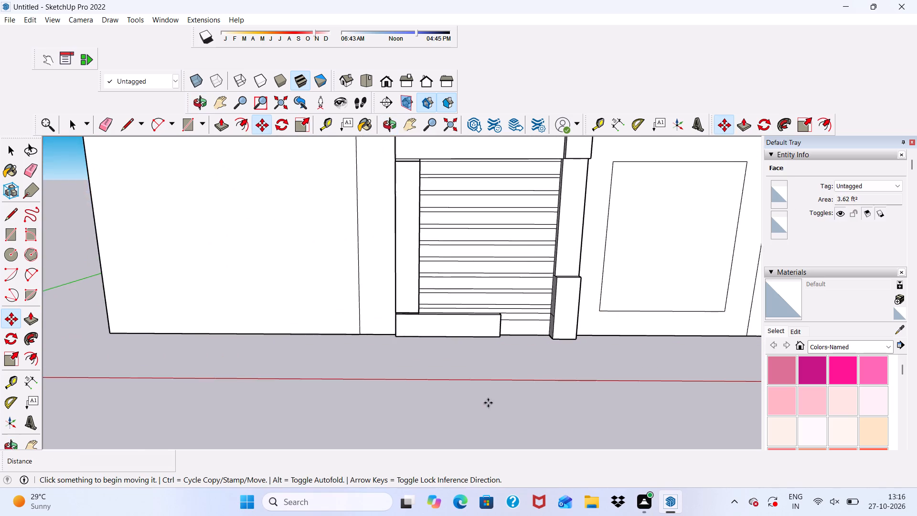
pyautogui.scroll(12, 506, 333)
pyautogui.scroll(5, 413, 306)
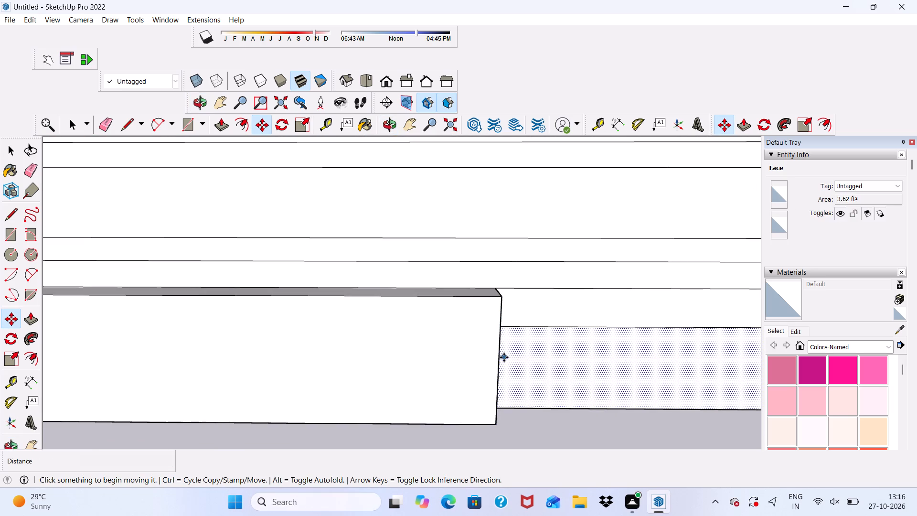
pyautogui.click(224, 127)
pyautogui.scroll(-2, 417, 282)
pyautogui.moveTo(568, 359); pyautogui.dragTo(393, 343, button='middle')
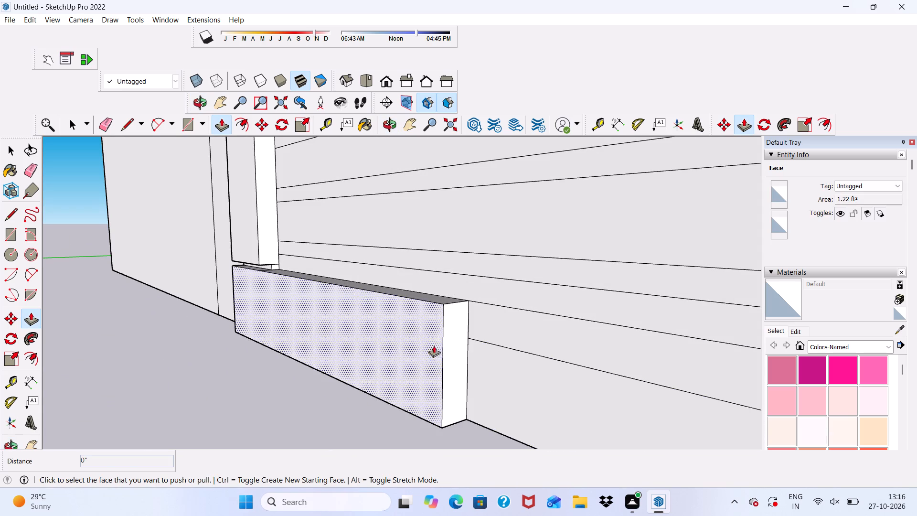
pyautogui.click(456, 341)
pyautogui.scroll(-5, 546, 346)
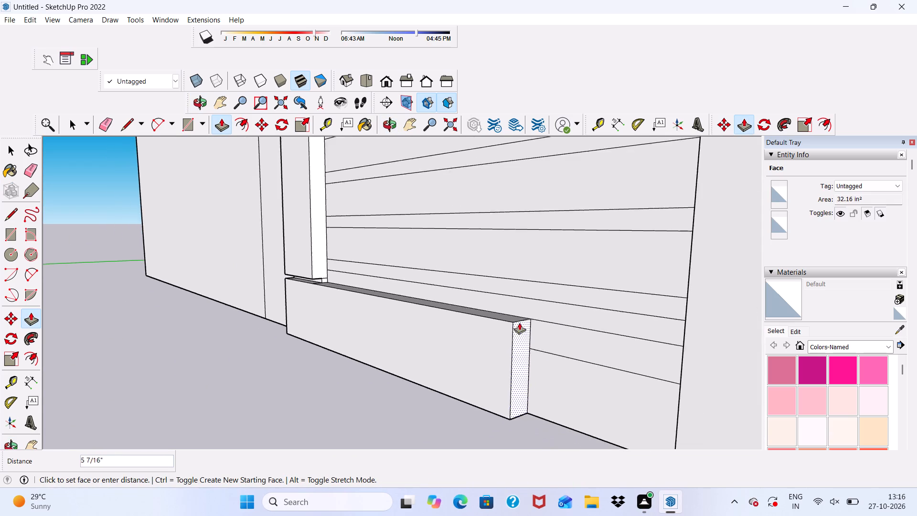
pyautogui.scroll(-7, 519, 322)
pyautogui.moveTo(523, 344); pyautogui.dragTo(663, 357, button='middle')
pyautogui.scroll(5, 590, 312)
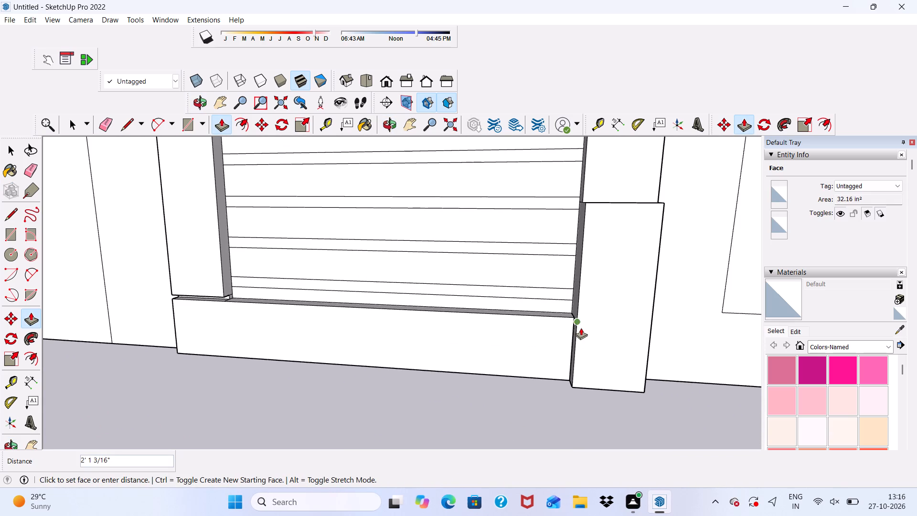
pyautogui.click(581, 328)
# Examine the recessed panel's strips, frame and extended base from several angles.
pyautogui.scroll(-4, 581, 328)
pyautogui.moveTo(581, 332); pyautogui.dragTo(583, 263, button='middle')
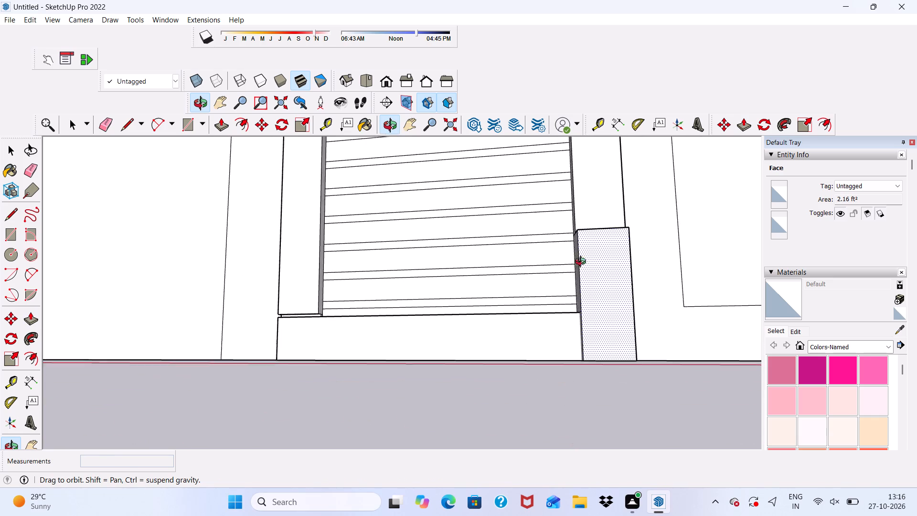
pyautogui.moveTo(583, 263); pyautogui.dragTo(581, 265, button='middle')
pyautogui.scroll(-6, 591, 260)
pyautogui.scroll(-4, 543, 334)
pyautogui.press('space')
pyautogui.scroll(5, 467, 192)
pyautogui.moveTo(545, 290); pyautogui.dragTo(552, 299, button='middle')
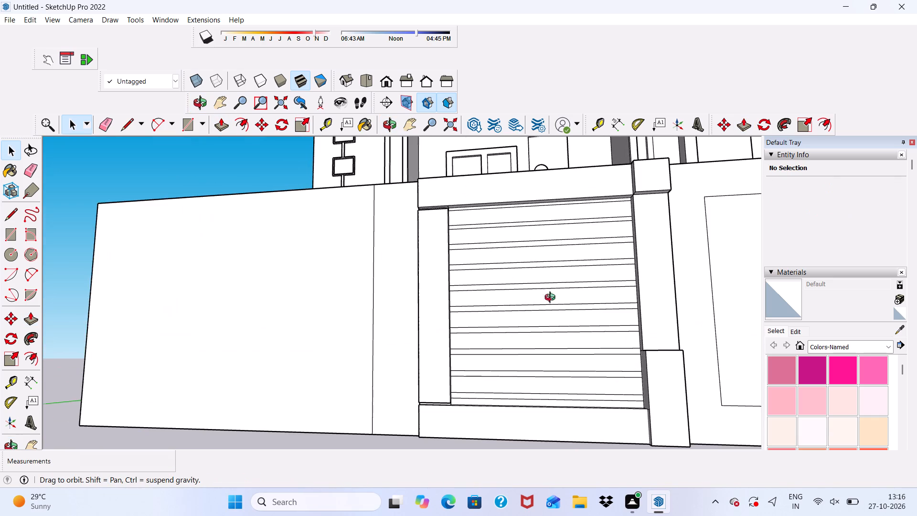
pyautogui.moveTo(552, 299); pyautogui.dragTo(505, 361, button='middle')
pyautogui.scroll(5, 454, 226)
pyautogui.scroll(-8, 455, 224)
pyautogui.moveTo(491, 298); pyautogui.dragTo(492, 299, button='middle')
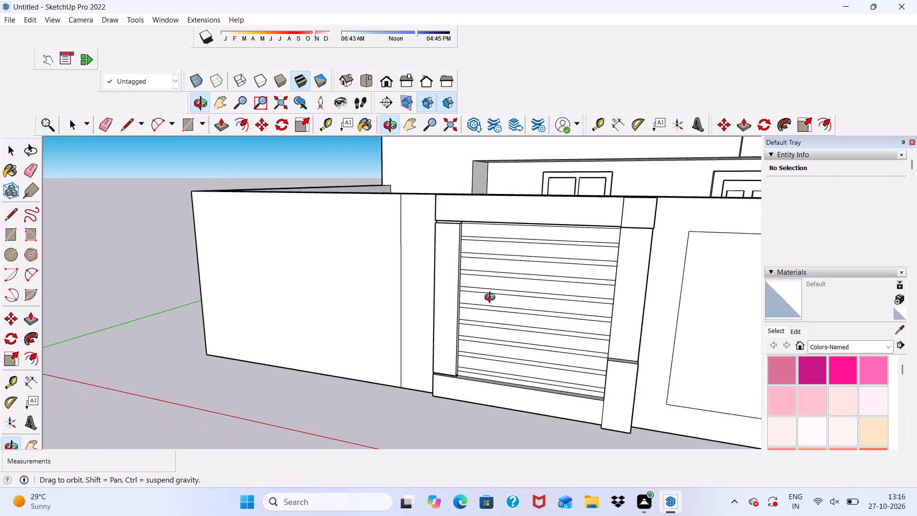
pyautogui.moveTo(492, 299); pyautogui.dragTo(601, 260, button='middle')
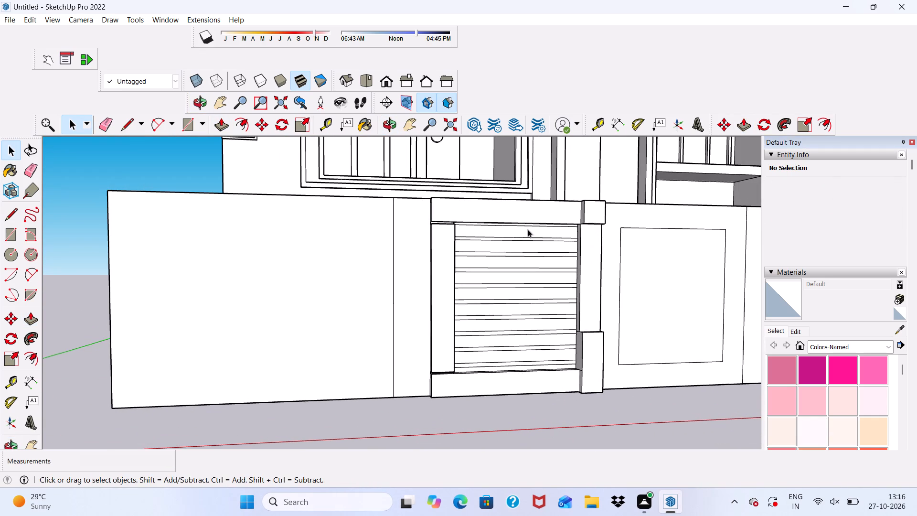
pyautogui.scroll(6, 477, 240)
pyautogui.scroll(-5, 477, 240)
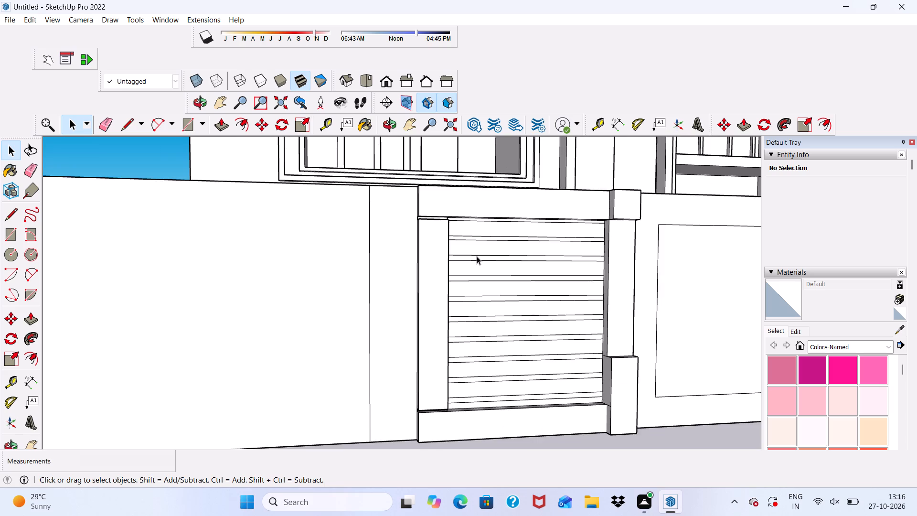
# Push/Pull the topmost strip below the panel header outward by 2".
pyautogui.scroll(4, 385, 243)
pyautogui.moveTo(528, 265); pyautogui.dragTo(480, 290, button='middle')
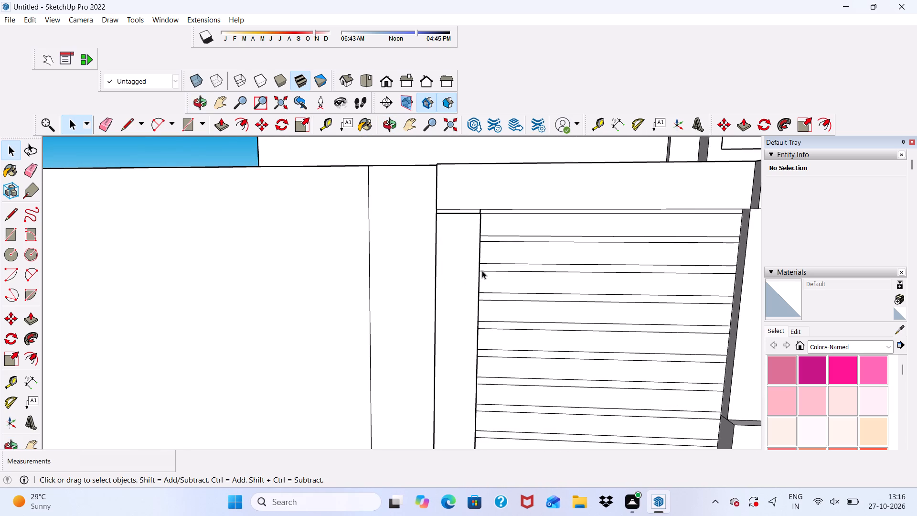
pyautogui.scroll(5, 482, 270)
pyautogui.scroll(3, 512, 211)
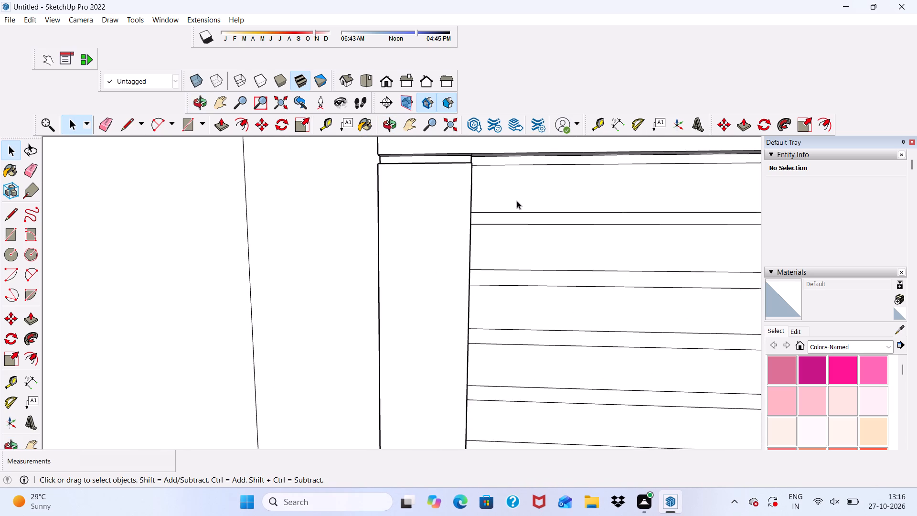
pyautogui.click(517, 200)
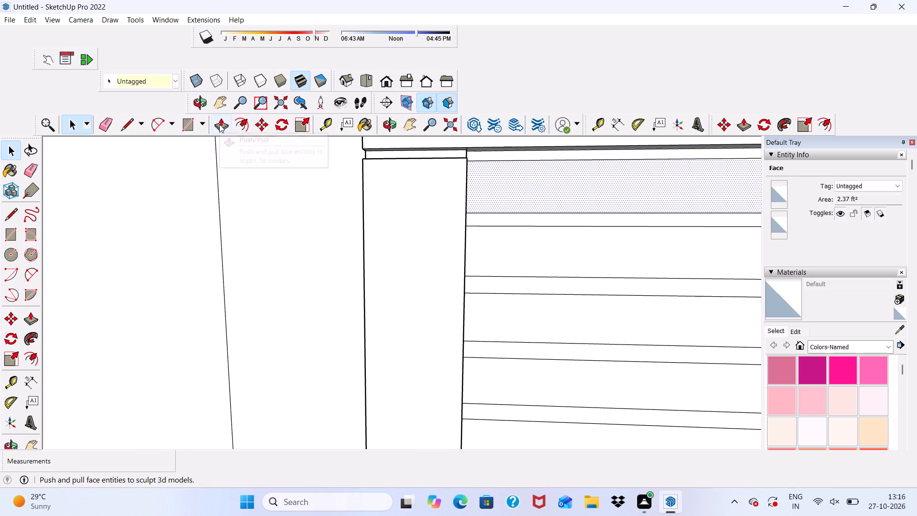
pyautogui.click(219, 124)
pyautogui.click(557, 199)
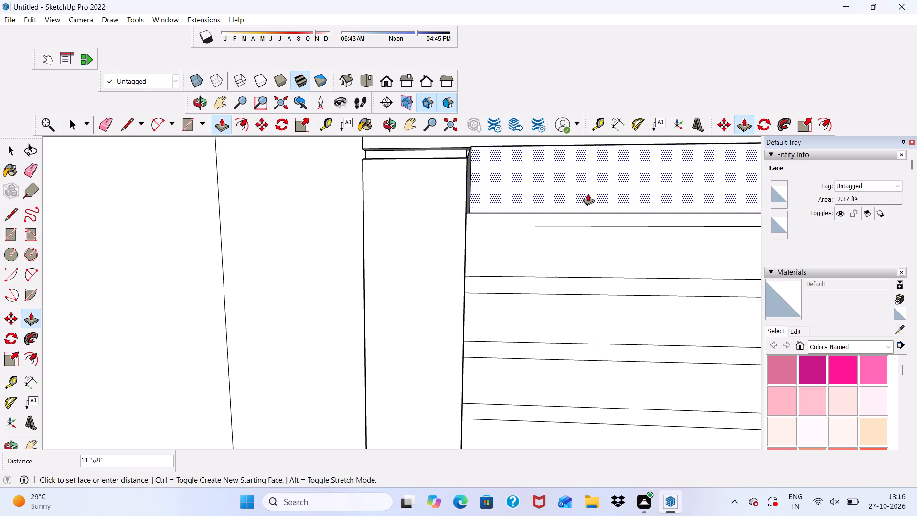
pyautogui.press('2')
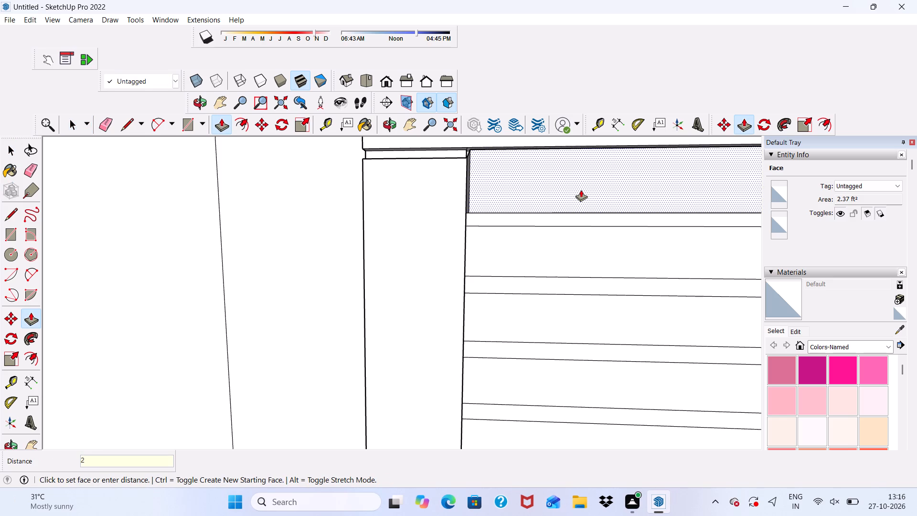
pyautogui.hotkey('shift', '"')
pyautogui.press('Return')
# Push/Pull the second and third strips from the top outward, flush with the raised top strip at 2".
pyautogui.scroll(-6, 576, 193)
pyautogui.moveTo(611, 247); pyautogui.dragTo(612, 250, button='middle')
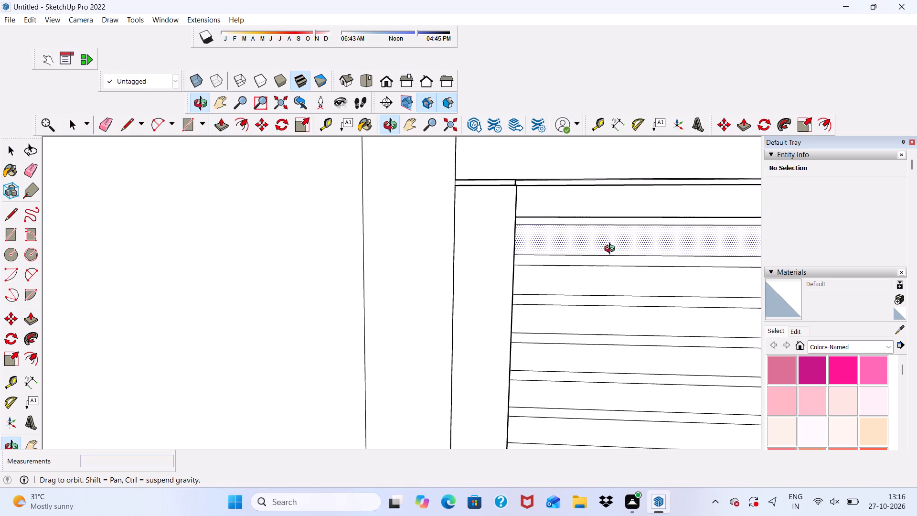
pyautogui.moveTo(612, 250); pyautogui.dragTo(540, 316, button='middle')
pyautogui.scroll(2, 556, 251)
pyautogui.click(556, 251)
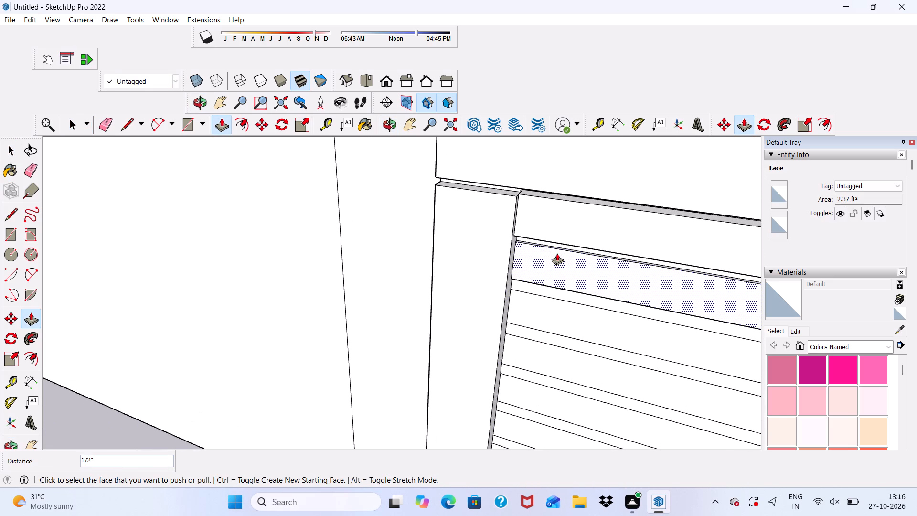
pyautogui.click(559, 267)
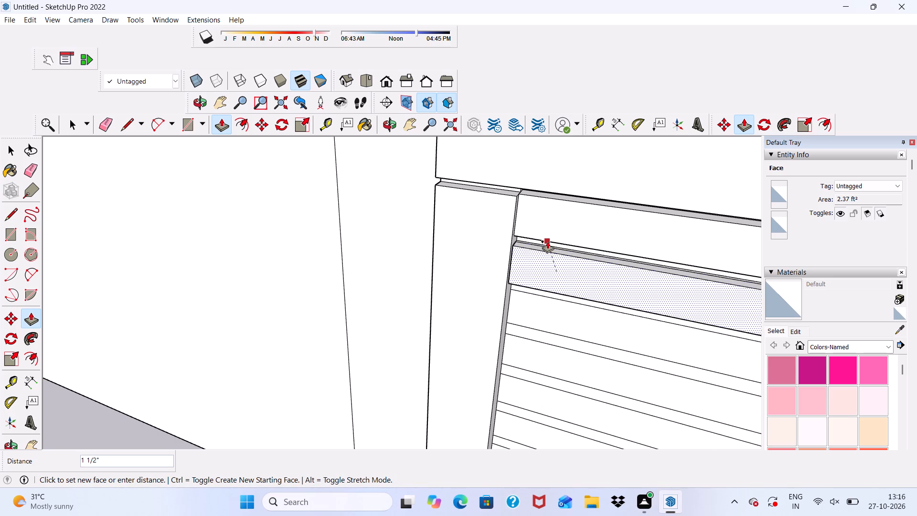
pyautogui.click(550, 242)
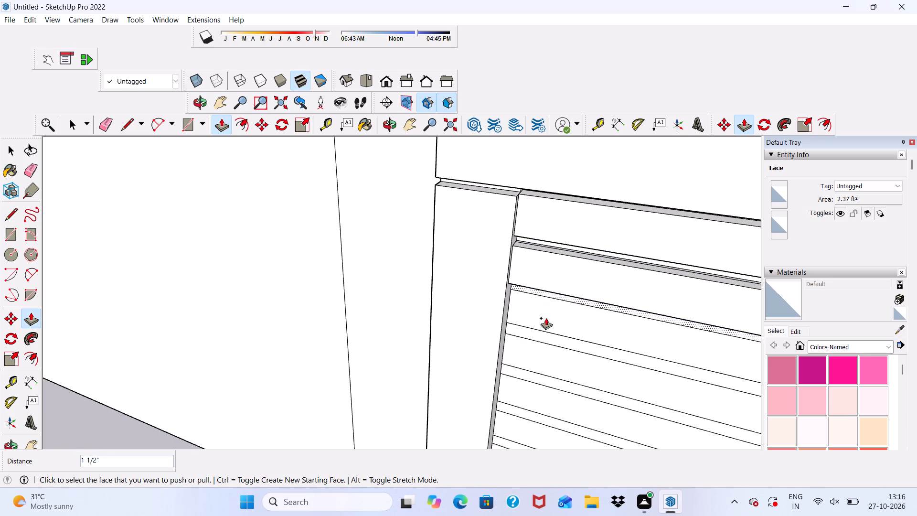
pyautogui.click(543, 318)
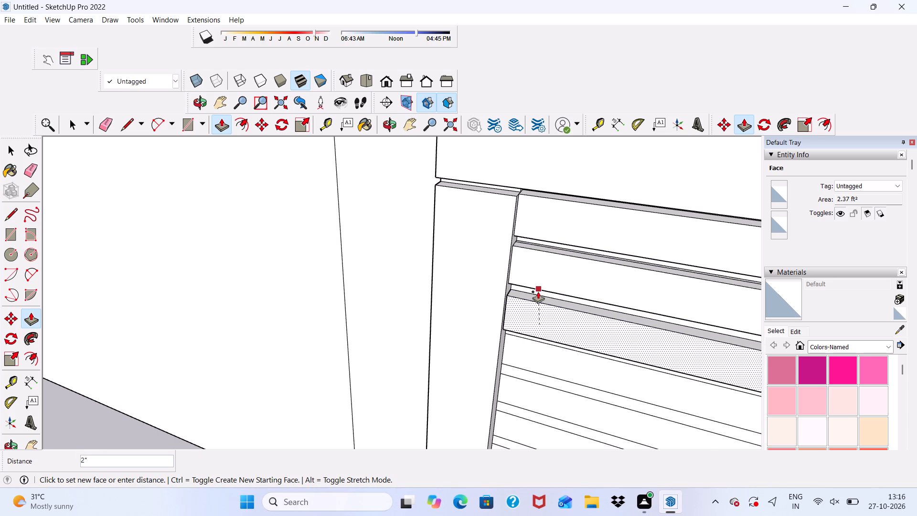
pyautogui.click(539, 291)
# Push/Pull the fourth, fifth and sixth strips from the top outward 2", flush with the raised strips above.
pyautogui.scroll(-12, 500, 259)
pyautogui.moveTo(618, 337); pyautogui.dragTo(635, 286, button='middle')
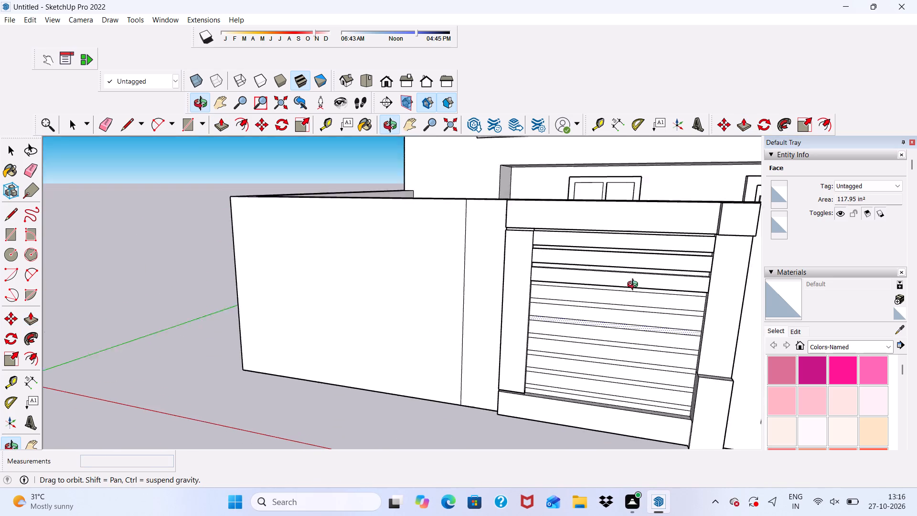
pyautogui.moveTo(635, 286); pyautogui.dragTo(562, 310, button='middle')
pyautogui.scroll(15, 561, 341)
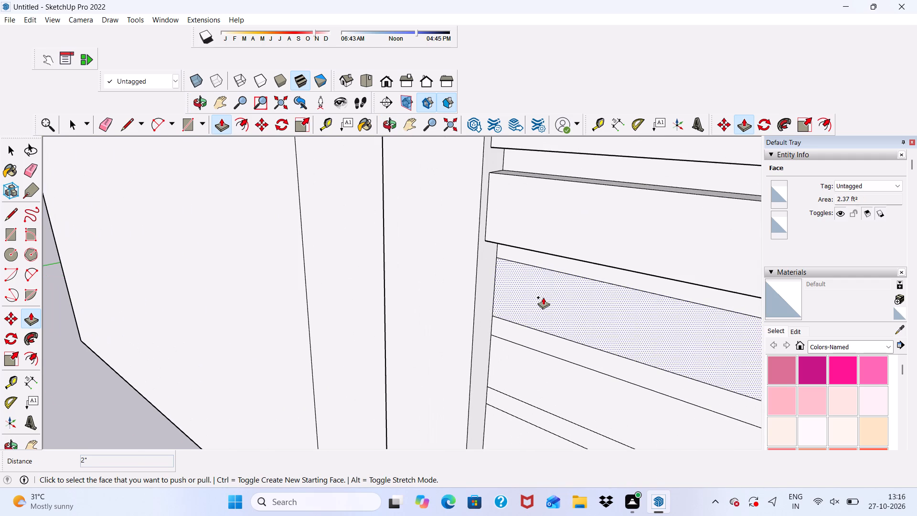
pyautogui.click(543, 297)
pyautogui.click(538, 250)
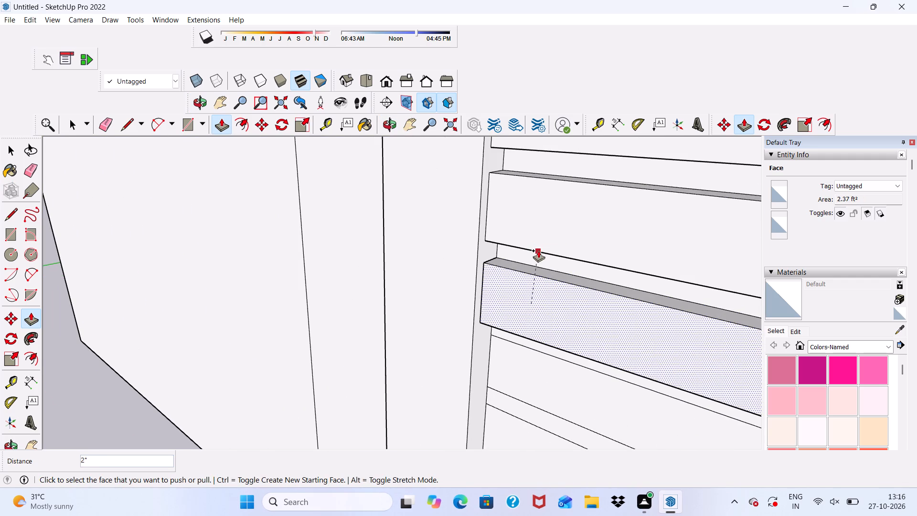
pyautogui.scroll(-5, 533, 241)
pyautogui.scroll(4, 512, 345)
pyautogui.click(514, 337)
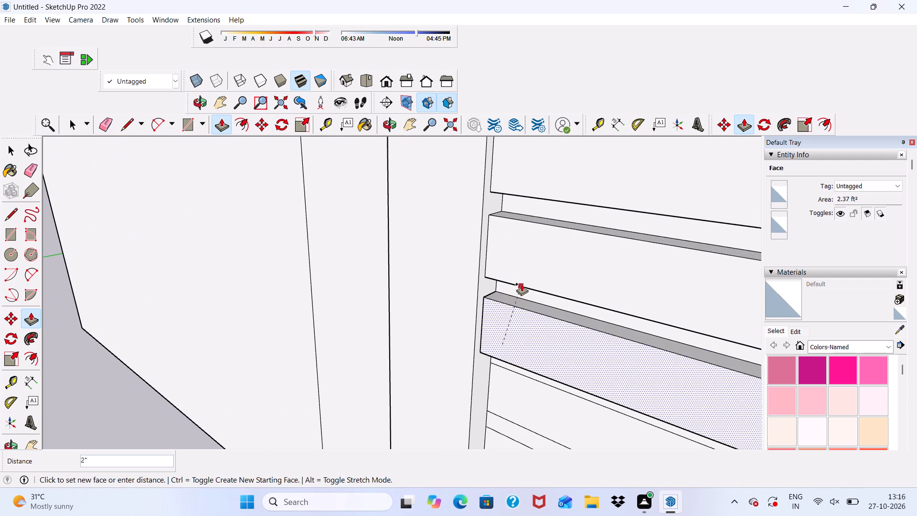
pyautogui.click(522, 284)
pyautogui.scroll(-7, 510, 236)
pyautogui.scroll(6, 544, 272)
pyautogui.click(545, 344)
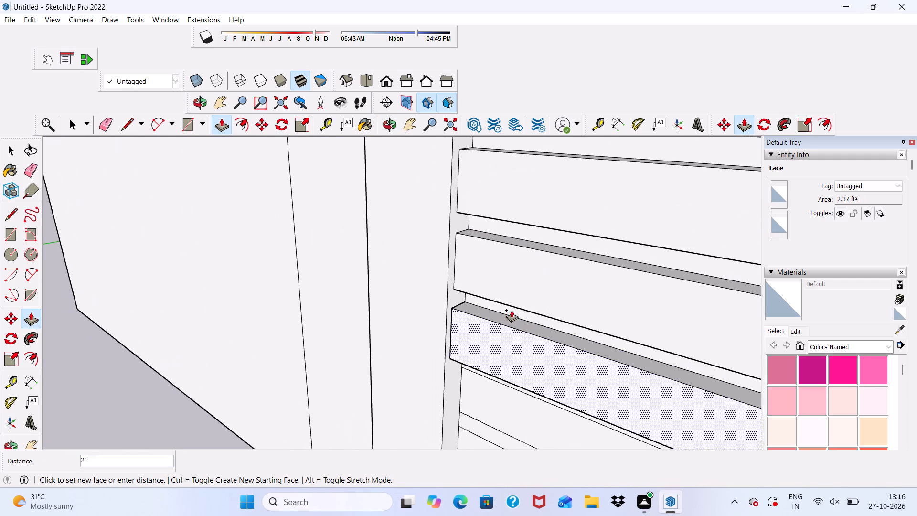
pyautogui.click(515, 306)
# Push/Pull the seventh strip from the top outward, flush with the raised strip directly above it.
pyautogui.scroll(-7, 515, 293)
pyautogui.scroll(-7, 522, 231)
pyautogui.moveTo(566, 336); pyautogui.dragTo(569, 331, button='middle')
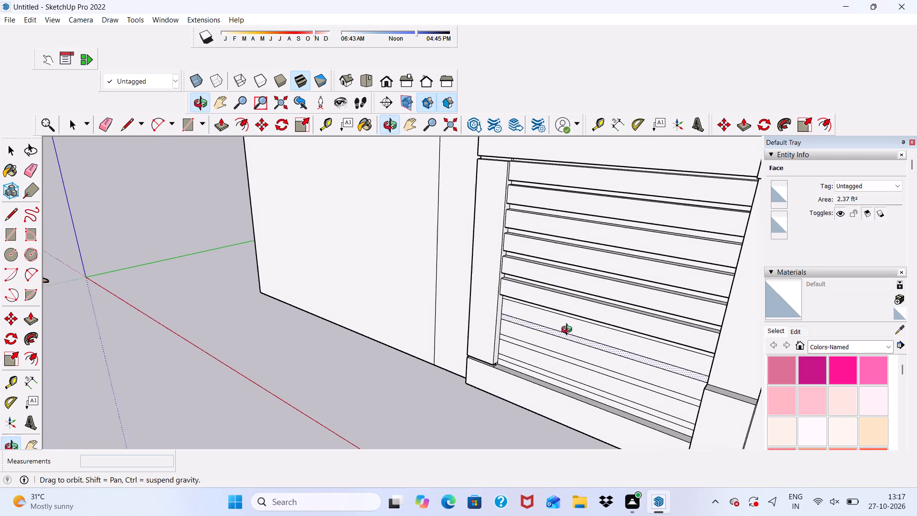
pyautogui.moveTo(569, 331); pyautogui.dragTo(536, 348, button='middle')
pyautogui.scroll(5, 538, 348)
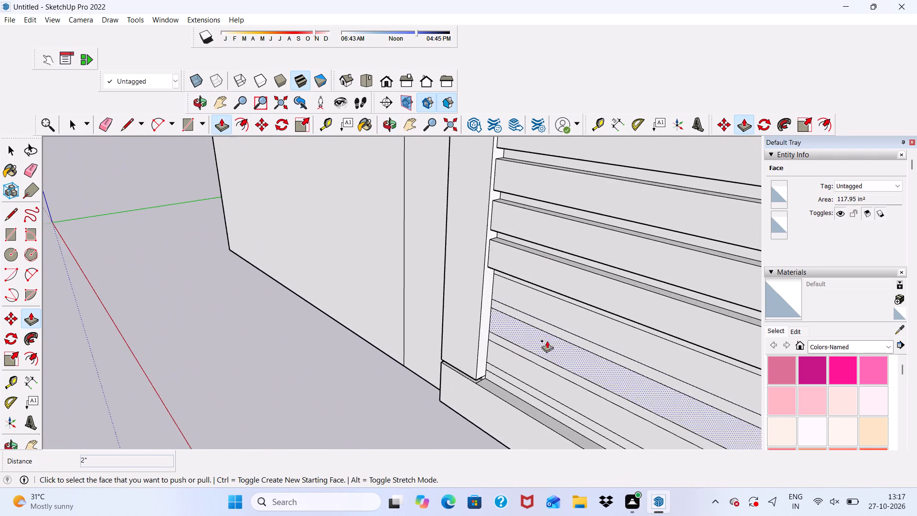
pyautogui.scroll(6, 547, 306)
pyautogui.moveTo(541, 307); pyautogui.dragTo(546, 306)
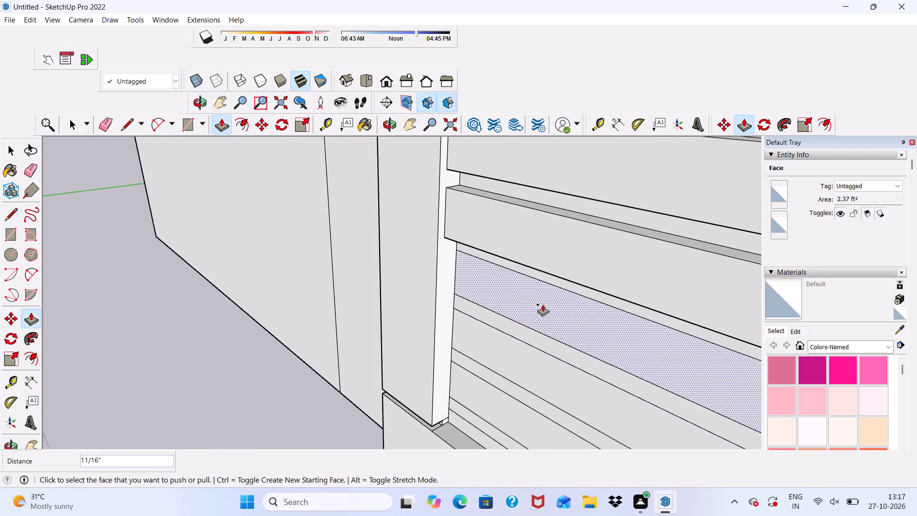
pyautogui.scroll(9, 541, 261)
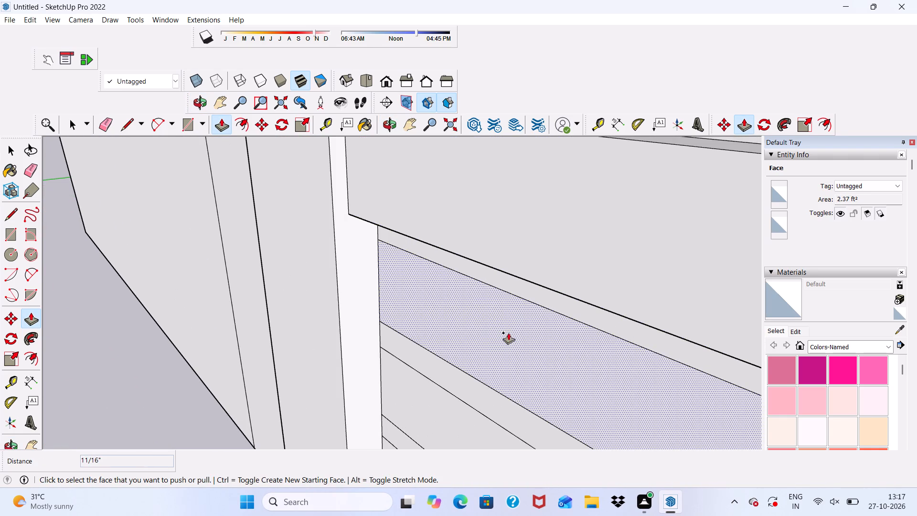
pyautogui.click(488, 322)
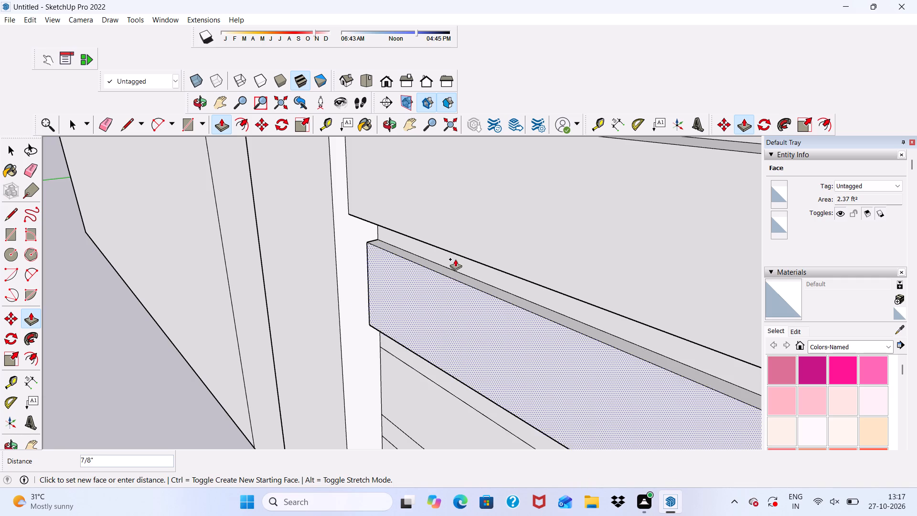
pyautogui.click(458, 254)
pyautogui.scroll(-7, 459, 251)
pyautogui.scroll(-6, 572, 234)
pyautogui.scroll(5, 521, 345)
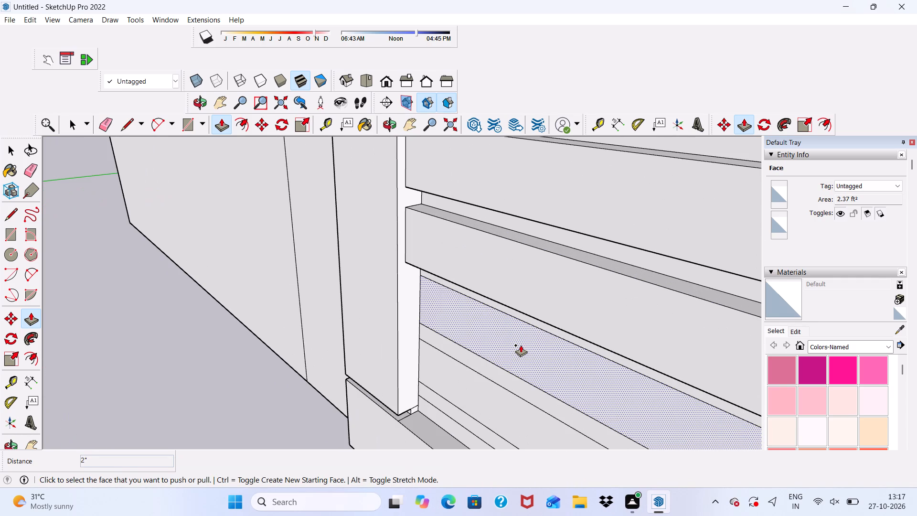
# Push/Pull the three remaining lowest strips of the slatted panel outward 2", flush with the raised strips above.
pyautogui.click(521, 345)
pyautogui.click(502, 303)
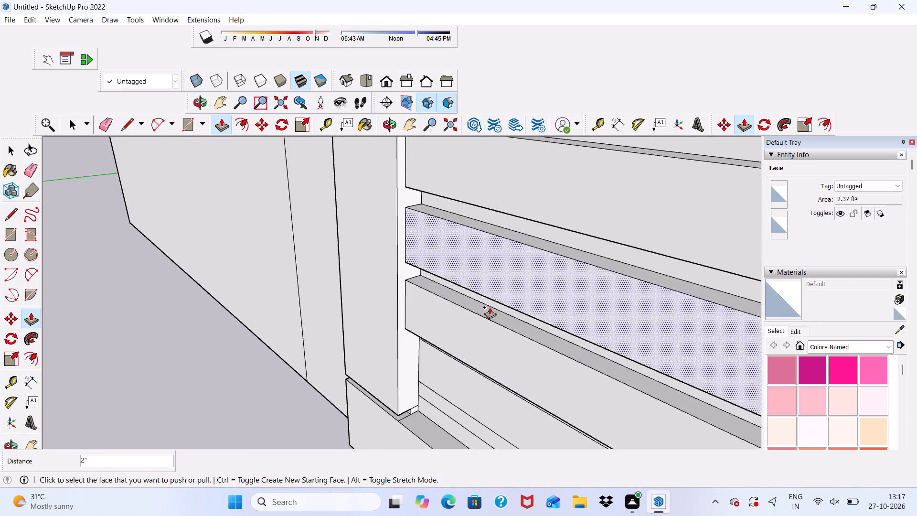
pyautogui.scroll(-3, 471, 322)
pyautogui.scroll(1, 469, 392)
pyautogui.click(469, 392)
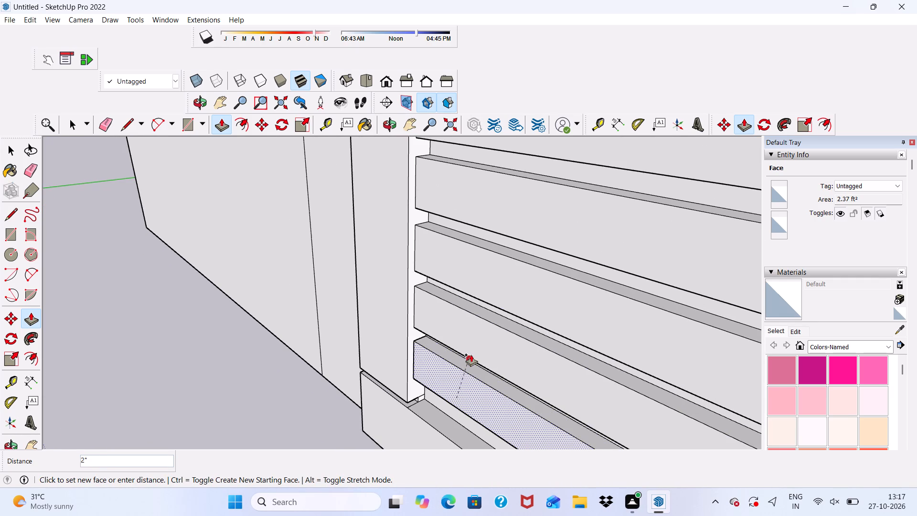
pyautogui.click(473, 361)
pyautogui.scroll(-6, 470, 327)
pyautogui.scroll(6, 459, 401)
pyautogui.moveTo(460, 391); pyautogui.dragTo(502, 316, button='middle')
pyautogui.scroll(4, 503, 354)
pyautogui.click(498, 371)
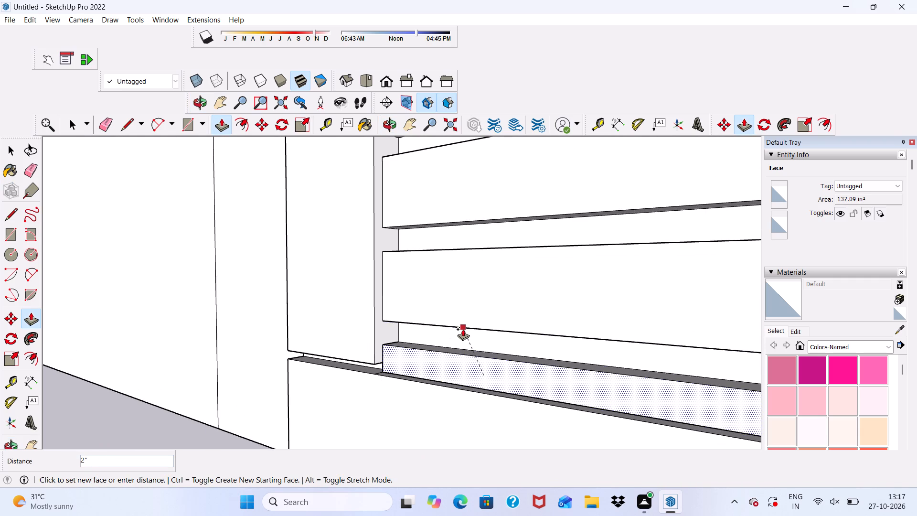
pyautogui.click(463, 329)
pyautogui.scroll(-6, 463, 329)
pyautogui.scroll(1, 418, 356)
pyautogui.scroll(-14, 391, 344)
pyautogui.moveTo(461, 326); pyautogui.dragTo(602, 365, button='middle')
pyautogui.press('space')
pyautogui.scroll(-6, 548, 344)
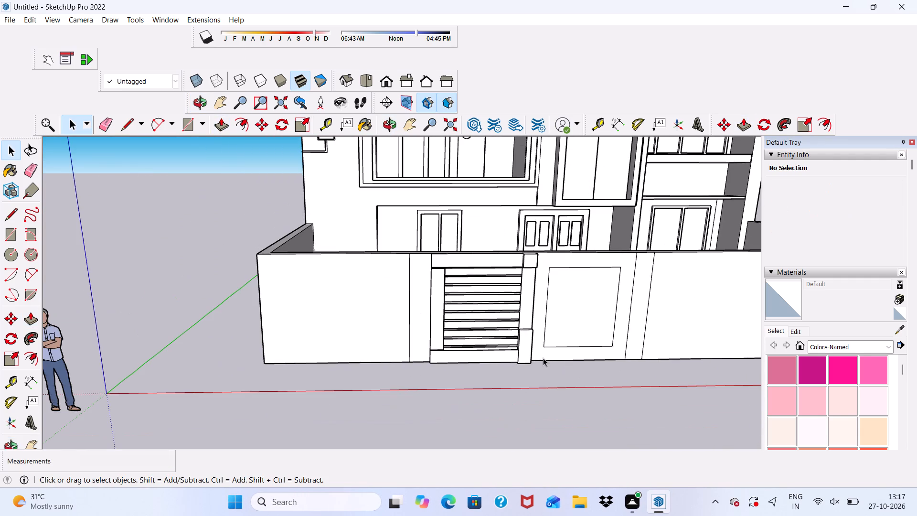
# Draw a rectangle about 12" by 11" on the wall beside the pillar's cap block, running down from the wall's top edge.
pyautogui.scroll(6, 560, 269)
pyautogui.scroll(-1, 544, 298)
pyautogui.moveTo(544, 298); pyautogui.dragTo(544, 273, button='middle')
pyautogui.scroll(4, 537, 248)
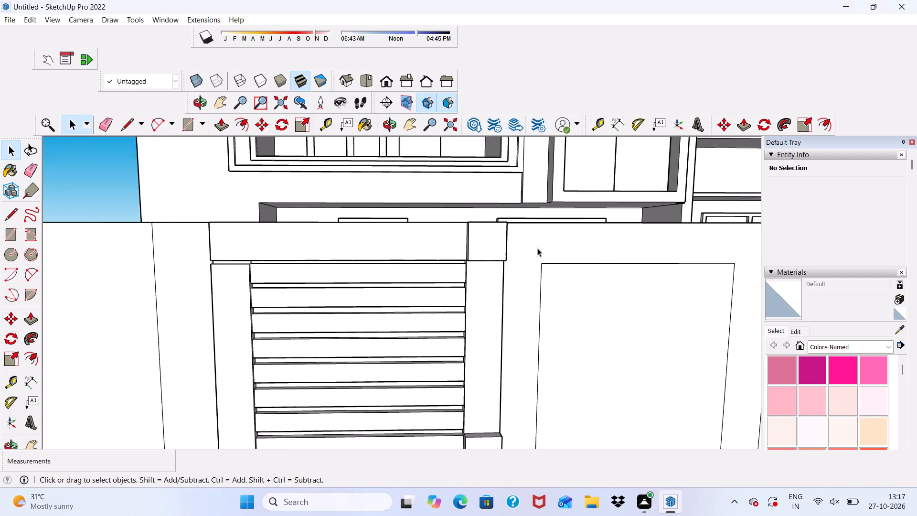
pyautogui.scroll(2, 537, 248)
pyautogui.moveTo(537, 248); pyautogui.dragTo(463, 273, button='middle')
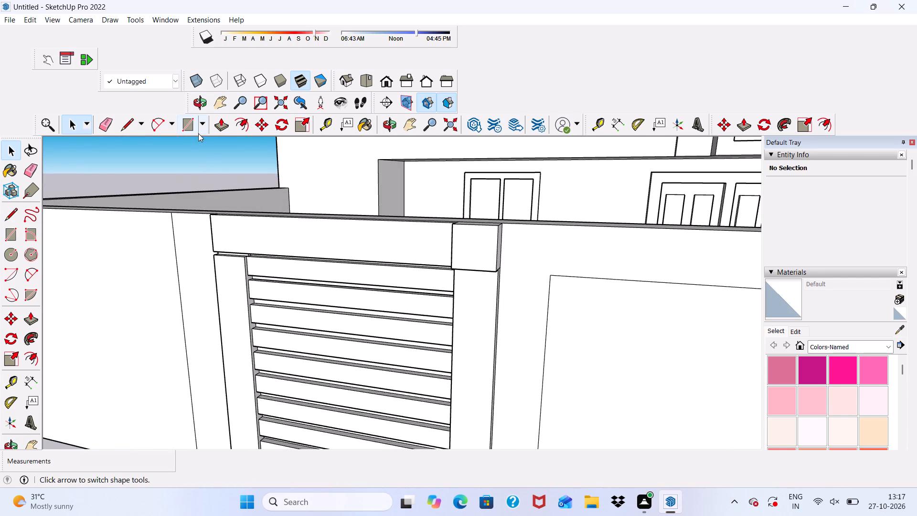
pyautogui.click(190, 126)
pyautogui.scroll(3, 493, 227)
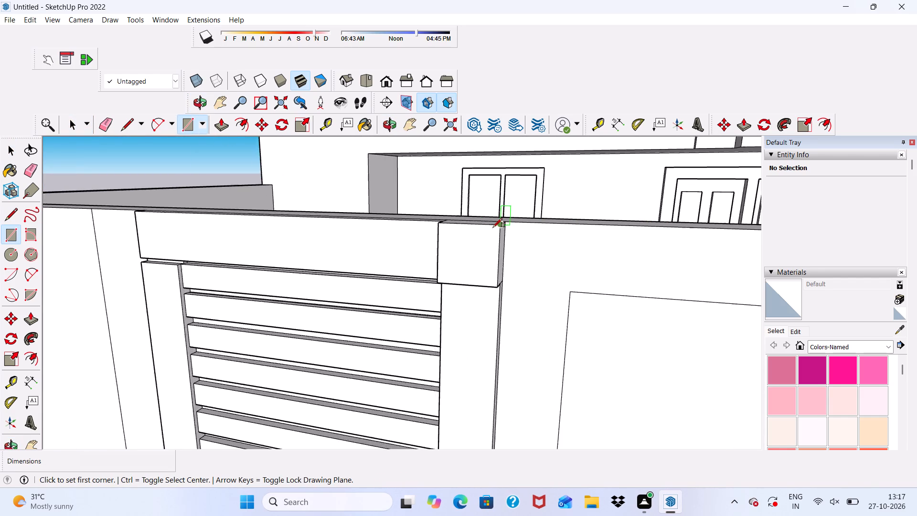
pyautogui.scroll(2, 493, 227)
pyautogui.click(505, 221)
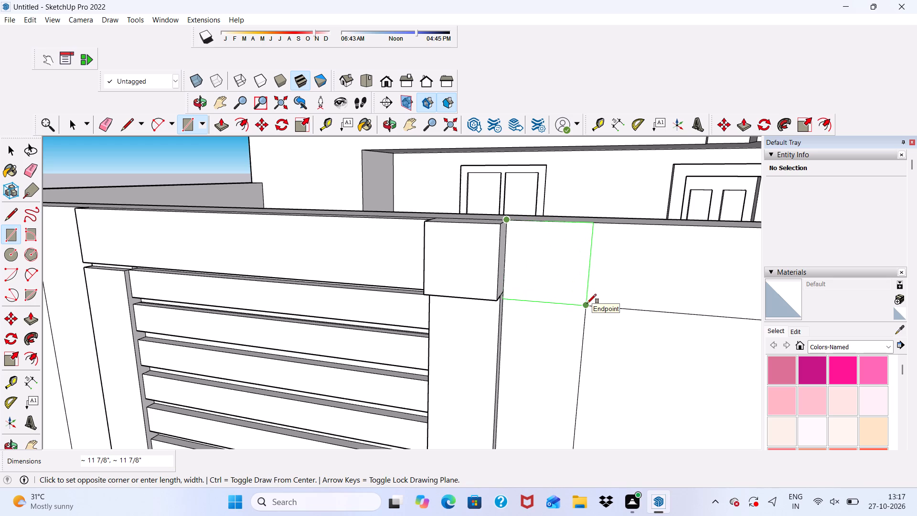
pyautogui.scroll(3, 586, 292)
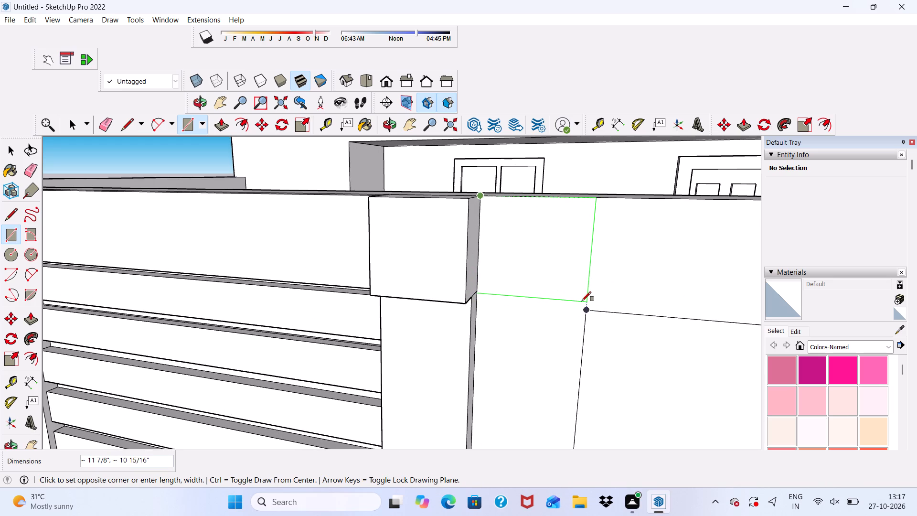
pyautogui.click(577, 297)
pyautogui.scroll(-5, 547, 296)
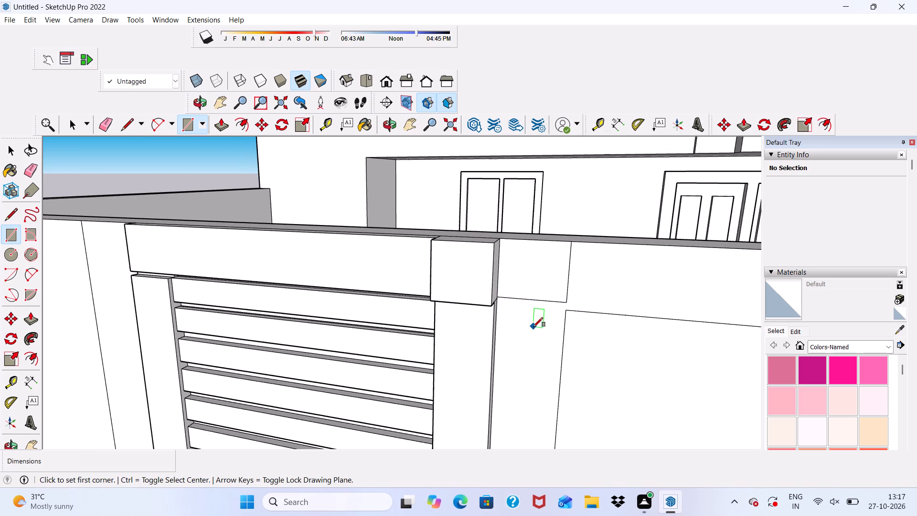
pyautogui.press('space')
# Erase all four edges of the large rectangular outline on the wall bay next to the slatted panel.
pyautogui.scroll(-7, 459, 277)
pyautogui.moveTo(492, 330); pyautogui.dragTo(518, 261, button='middle')
pyautogui.scroll(1, 568, 251)
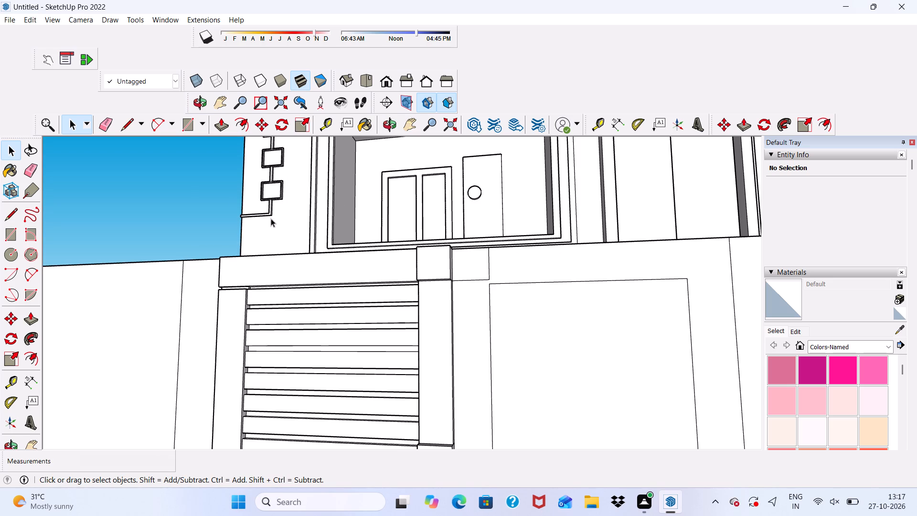
pyautogui.click(111, 127)
pyautogui.scroll(1, 605, 308)
pyautogui.moveTo(594, 270); pyautogui.dragTo(597, 295)
pyautogui.scroll(1, 488, 311)
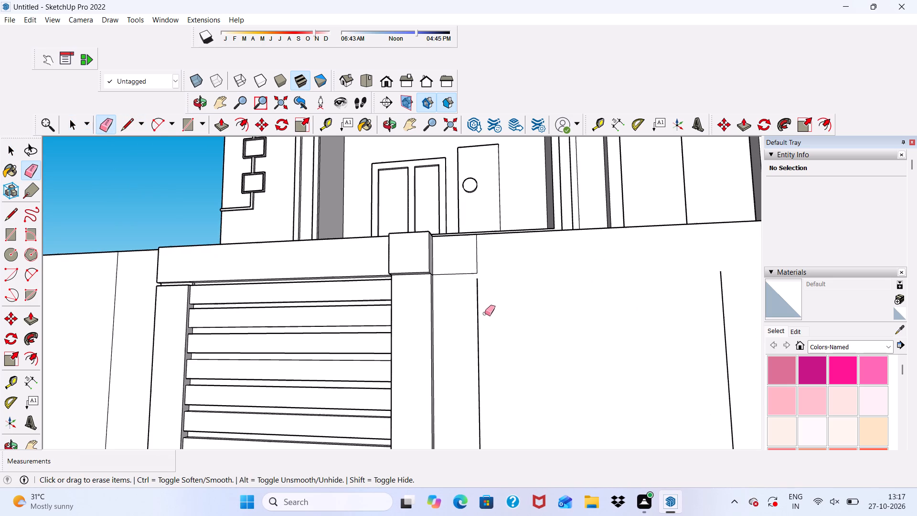
pyautogui.moveTo(476, 331); pyautogui.dragTo(486, 336)
pyautogui.scroll(-6, 510, 274)
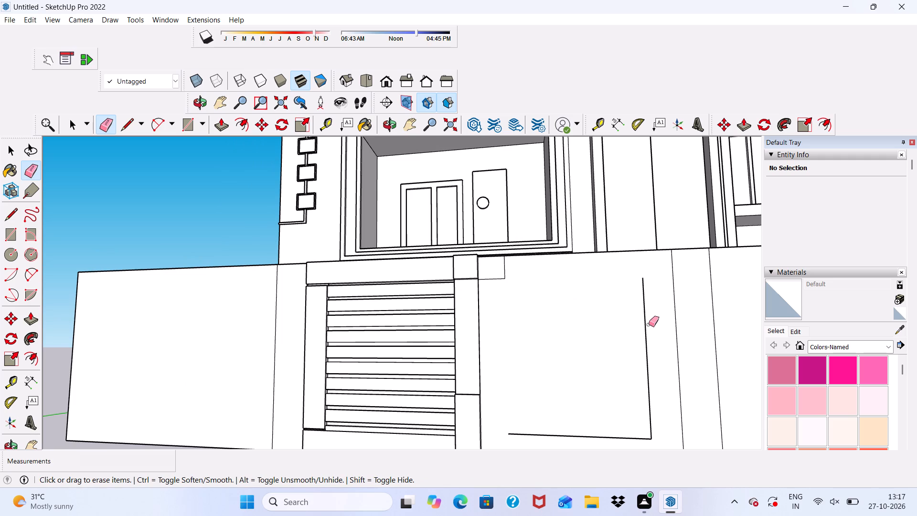
pyautogui.moveTo(649, 324); pyautogui.dragTo(645, 338)
pyautogui.scroll(-1, 586, 409)
pyautogui.moveTo(588, 422); pyautogui.dragTo(591, 441)
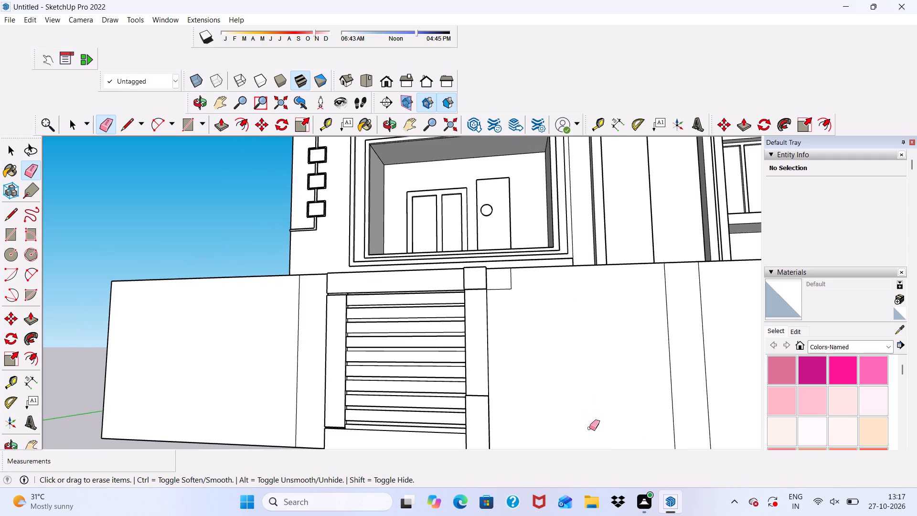
pyautogui.press('space')
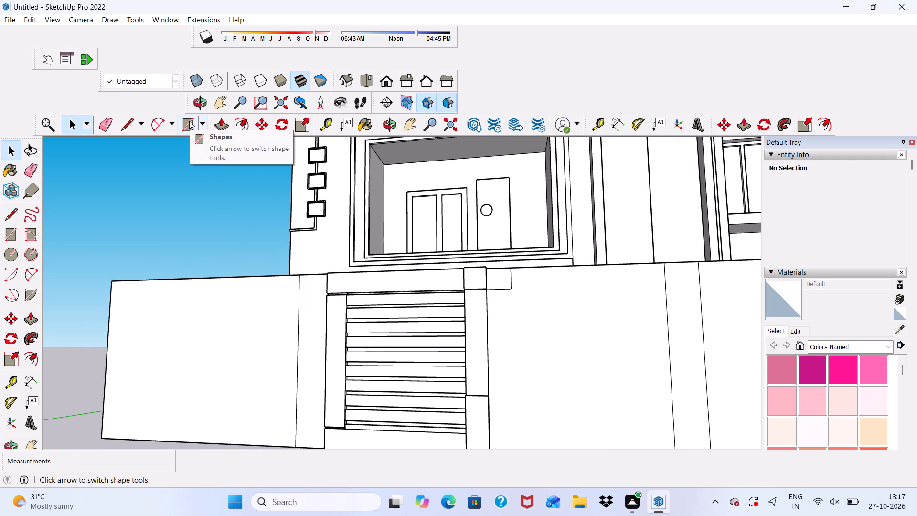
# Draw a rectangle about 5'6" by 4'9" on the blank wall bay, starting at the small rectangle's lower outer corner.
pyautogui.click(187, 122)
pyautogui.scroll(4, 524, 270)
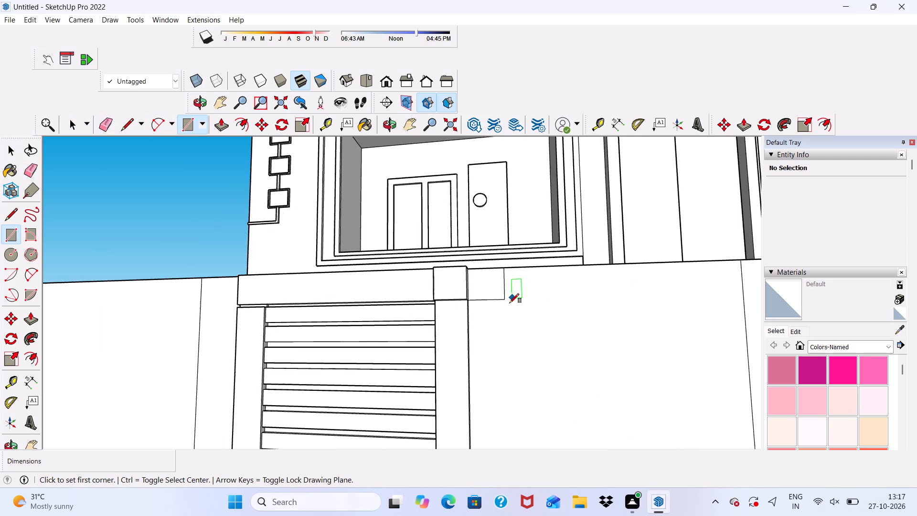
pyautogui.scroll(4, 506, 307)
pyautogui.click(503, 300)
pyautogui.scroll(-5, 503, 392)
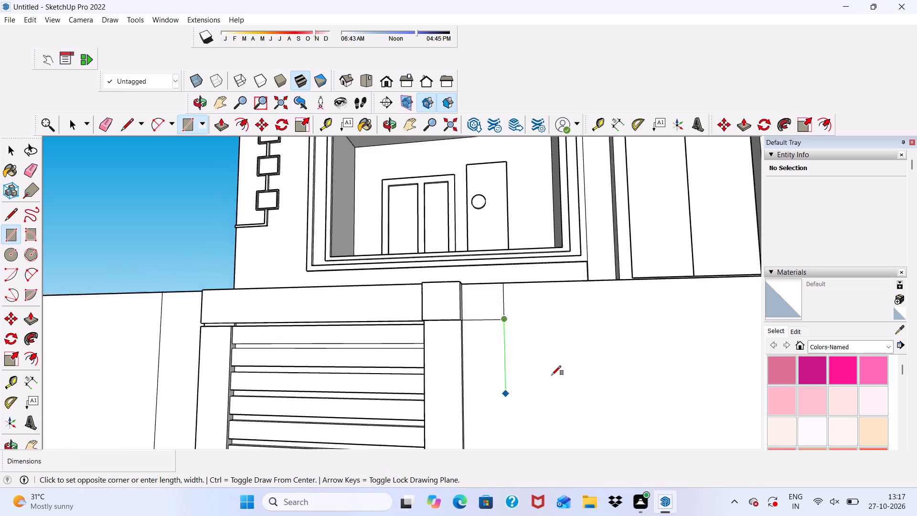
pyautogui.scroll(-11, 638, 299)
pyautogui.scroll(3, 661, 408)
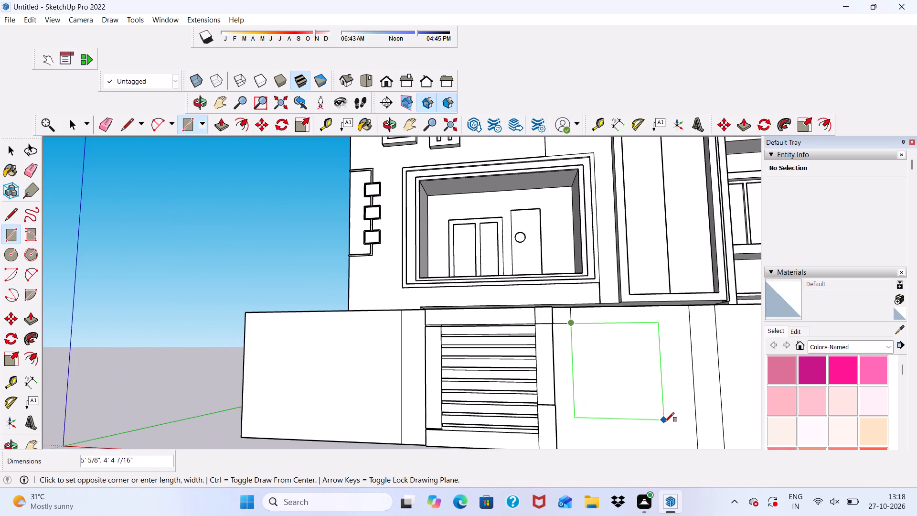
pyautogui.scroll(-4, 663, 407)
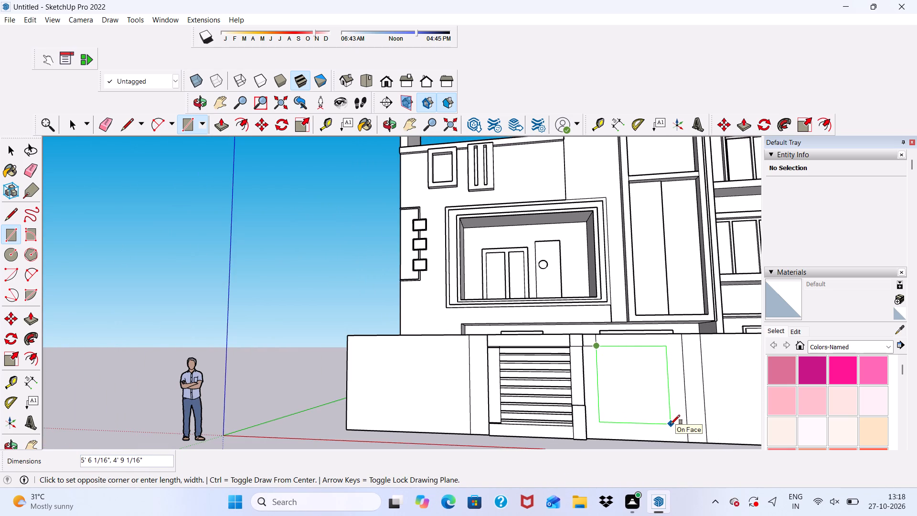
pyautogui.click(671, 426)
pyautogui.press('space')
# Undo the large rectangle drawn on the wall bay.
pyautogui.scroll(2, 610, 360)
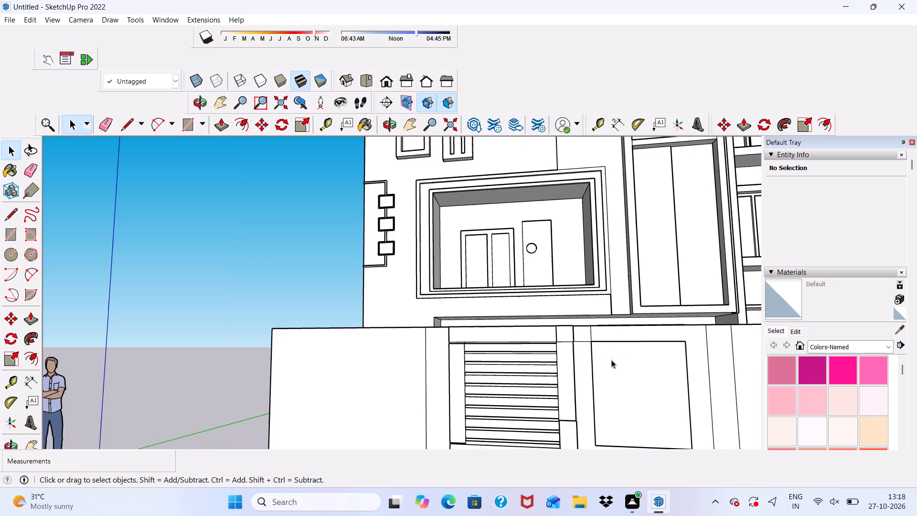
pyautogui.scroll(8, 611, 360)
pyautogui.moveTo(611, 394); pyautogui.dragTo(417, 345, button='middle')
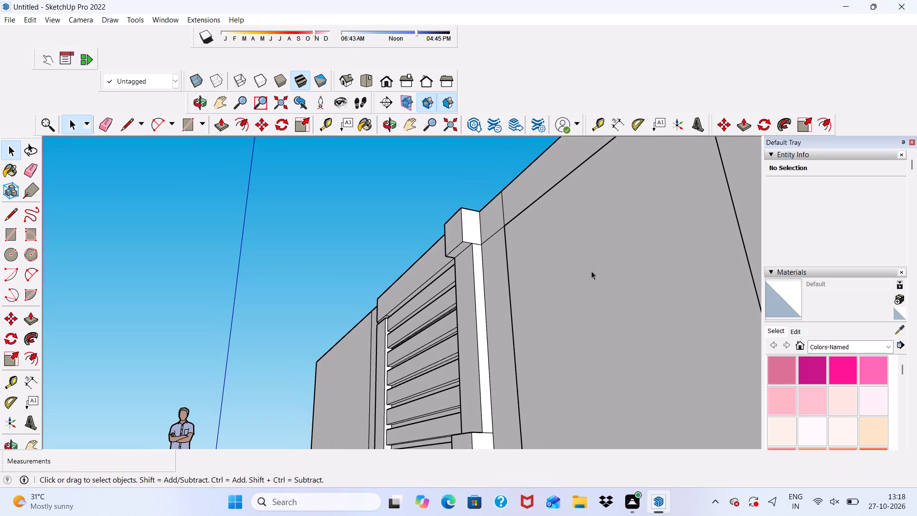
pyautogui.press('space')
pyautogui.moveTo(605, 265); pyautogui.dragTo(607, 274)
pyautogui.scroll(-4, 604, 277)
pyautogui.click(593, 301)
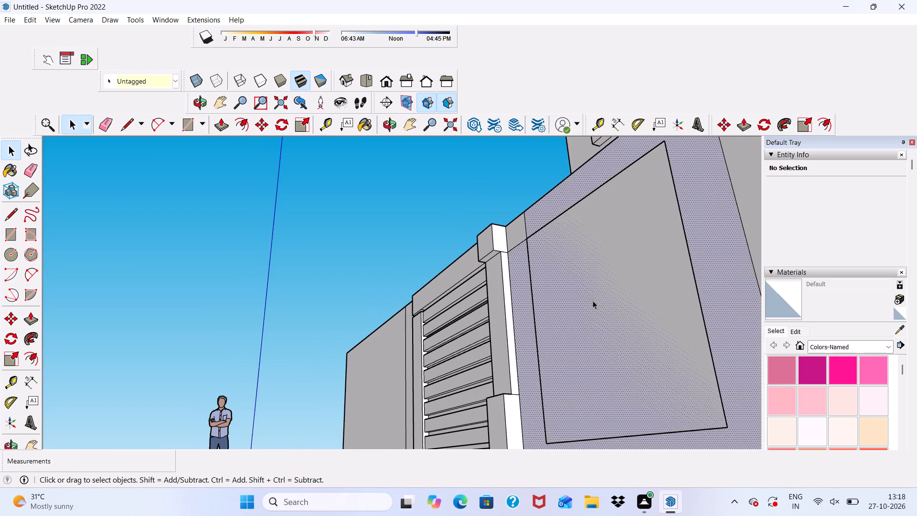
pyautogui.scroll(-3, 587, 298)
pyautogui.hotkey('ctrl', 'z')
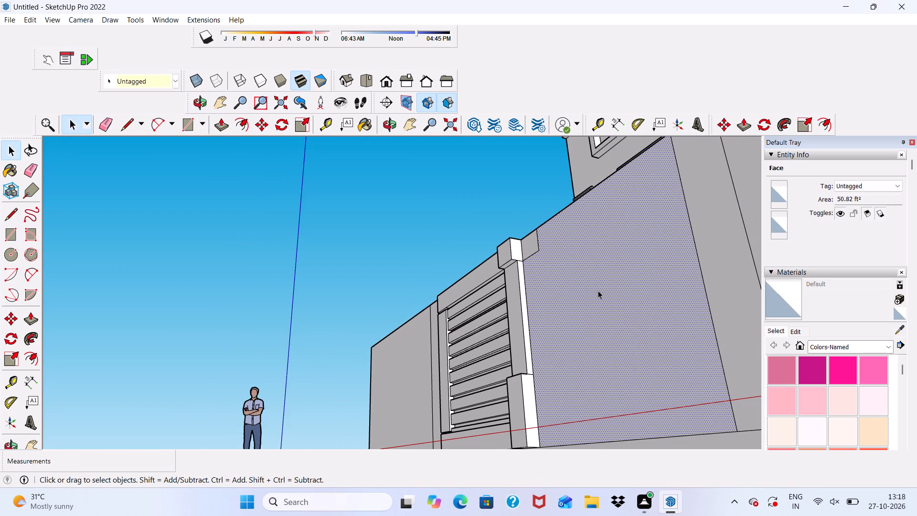
# Draw a vertical rectangle about 6'8" by 12" beside the pillar, from the cap block's lower corner to the ground.
pyautogui.click(598, 289)
pyautogui.scroll(-5, 581, 279)
pyautogui.moveTo(572, 284); pyautogui.dragTo(680, 310, button='middle')
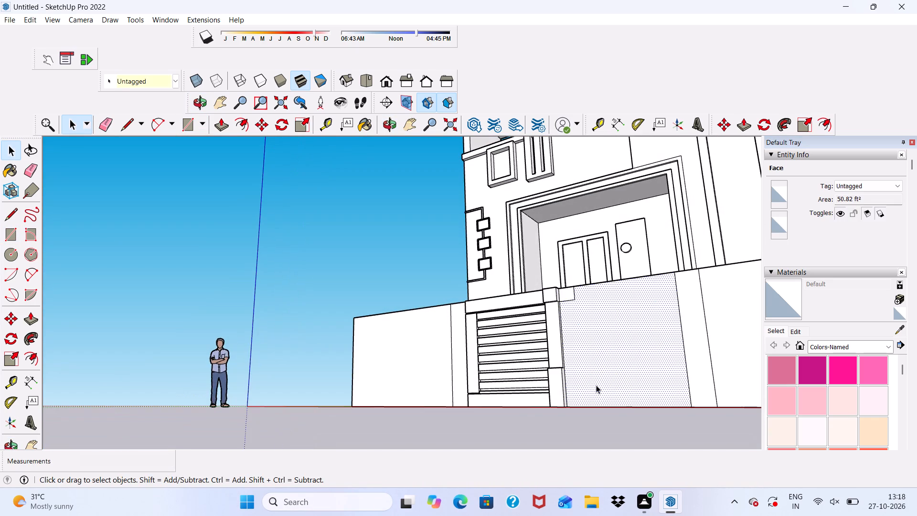
pyautogui.press('space')
pyautogui.scroll(13, 575, 301)
pyautogui.scroll(-4, 489, 274)
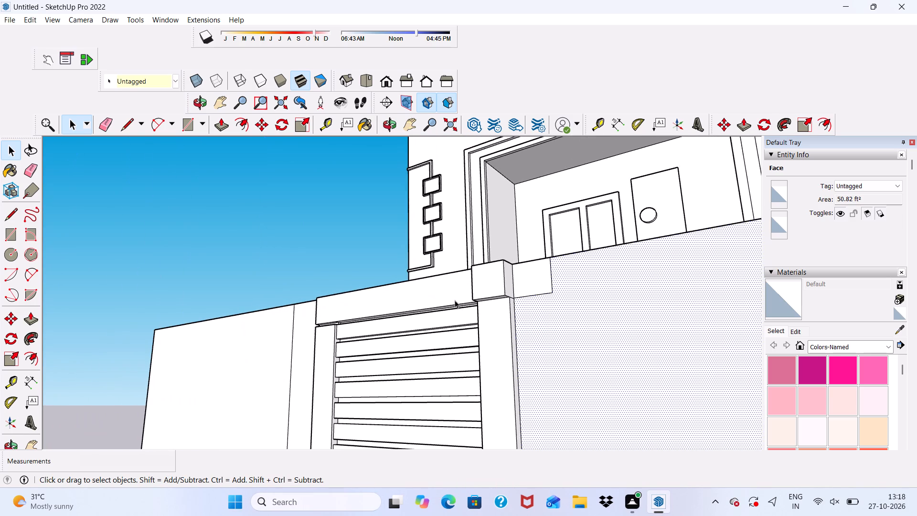
pyautogui.click(190, 128)
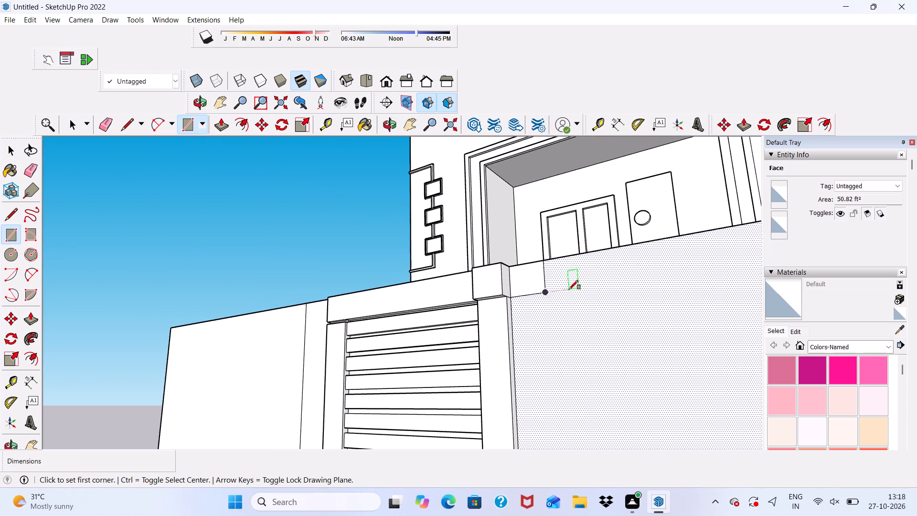
pyautogui.click(512, 300)
pyautogui.scroll(-2, 599, 274)
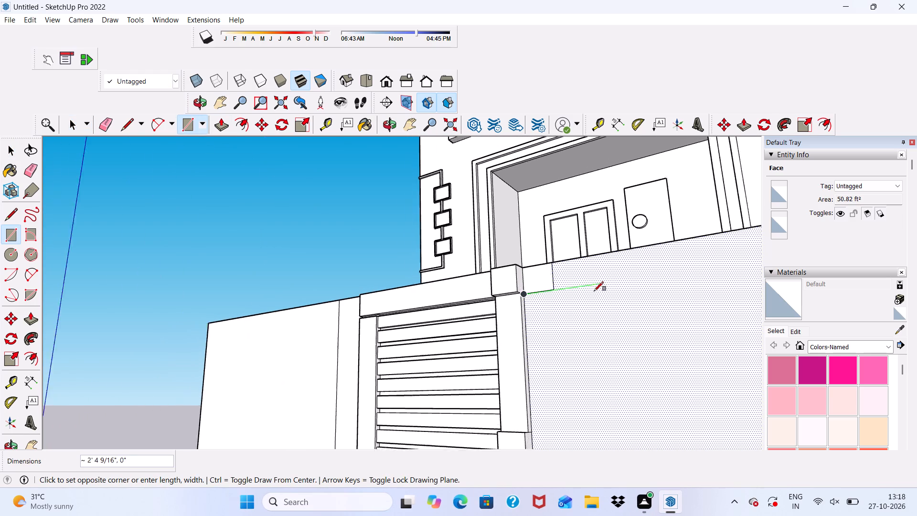
pyautogui.scroll(-3, 594, 291)
pyautogui.scroll(3, 562, 357)
pyautogui.scroll(-4, 570, 316)
pyautogui.scroll(4, 576, 432)
pyautogui.scroll(-5, 570, 357)
pyautogui.scroll(5, 573, 401)
pyautogui.click(573, 424)
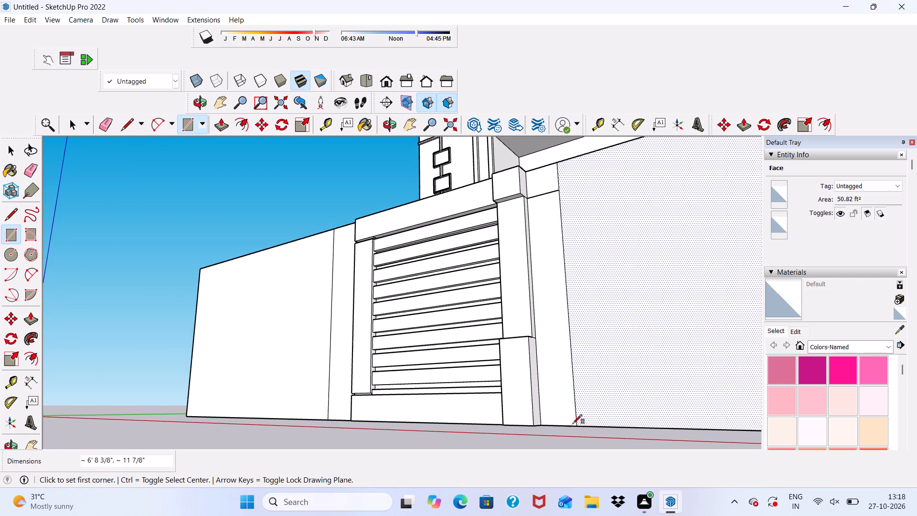
# Draw a rectangle about 2'5" by 9" beside the pillar's base block, from its top corner down to the ground.
pyautogui.scroll(3, 535, 346)
pyautogui.click(536, 333)
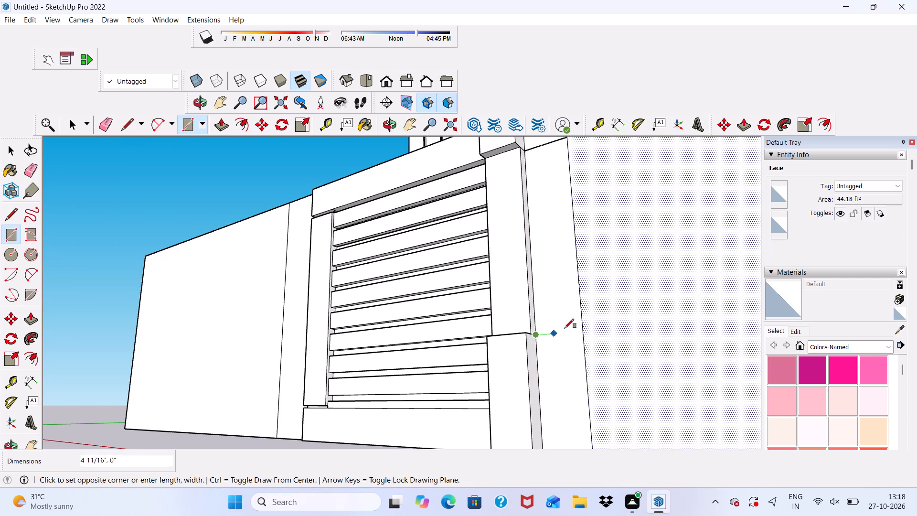
pyautogui.scroll(-5, 587, 362)
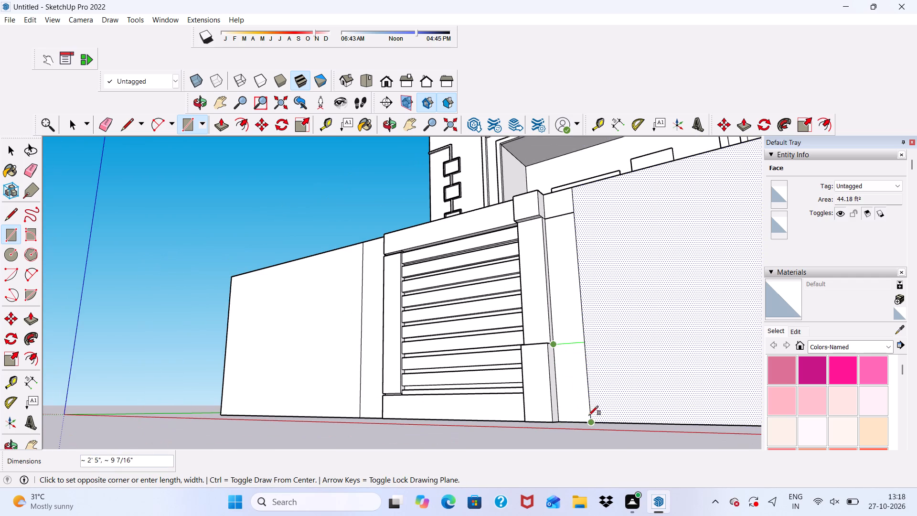
pyautogui.click(591, 421)
pyautogui.scroll(-4, 563, 357)
pyautogui.press('space')
pyautogui.scroll(-5, 576, 317)
pyautogui.moveTo(559, 343); pyautogui.dragTo(672, 378, button='middle')
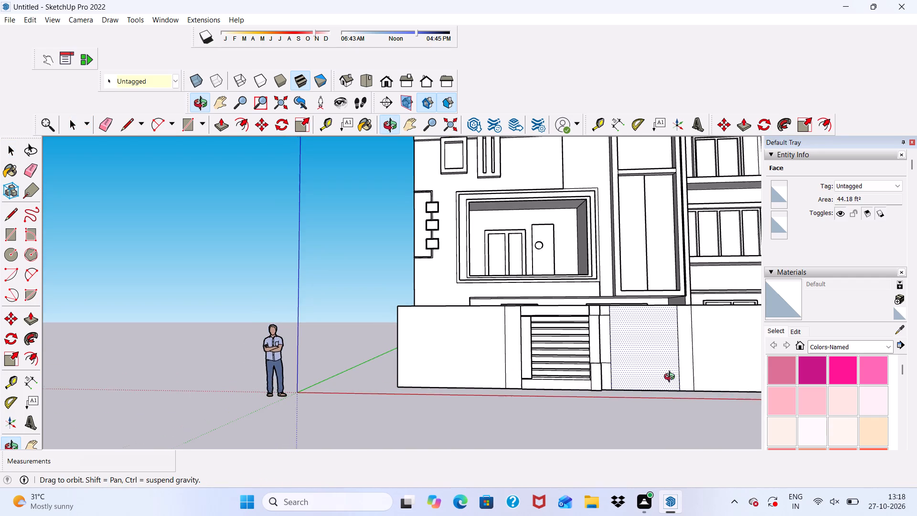
pyautogui.moveTo(672, 378); pyautogui.dragTo(669, 375, button='middle')
# Examine how the new rectangle outlines meet beside the pillar's cap block.
pyautogui.scroll(11, 615, 295)
pyautogui.moveTo(615, 323); pyautogui.dragTo(584, 354, button='middle')
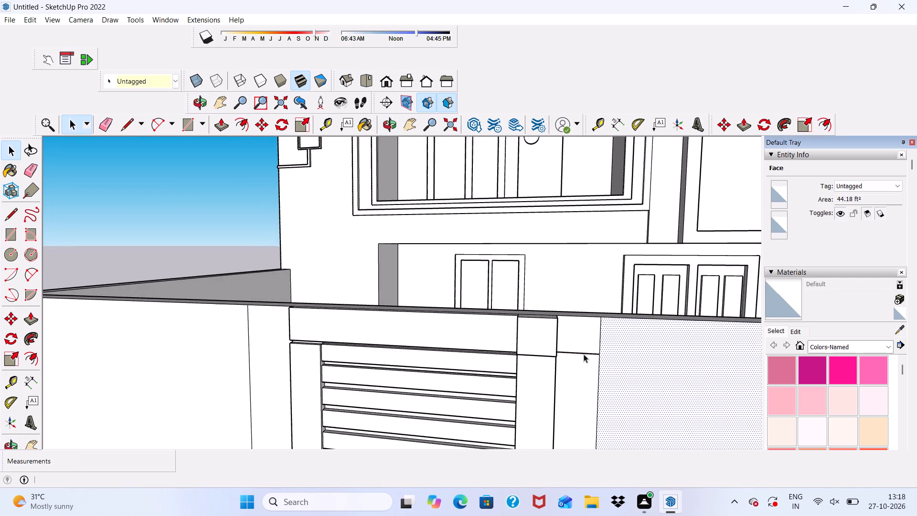
pyautogui.scroll(16, 581, 352)
pyautogui.scroll(1, 531, 369)
pyautogui.moveTo(531, 369); pyautogui.dragTo(549, 261, button='middle')
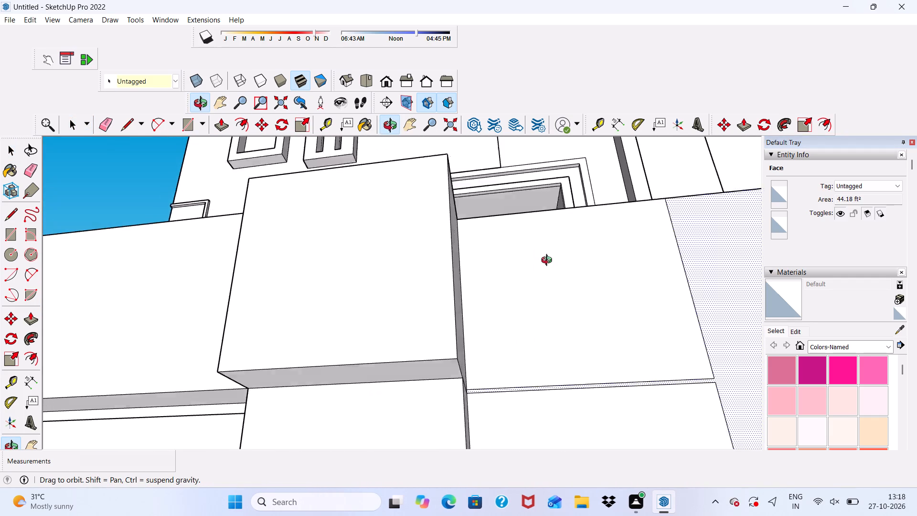
pyautogui.moveTo(549, 261); pyautogui.dragTo(558, 255, button='middle')
pyautogui.moveTo(569, 285); pyautogui.dragTo(502, 368, button='middle')
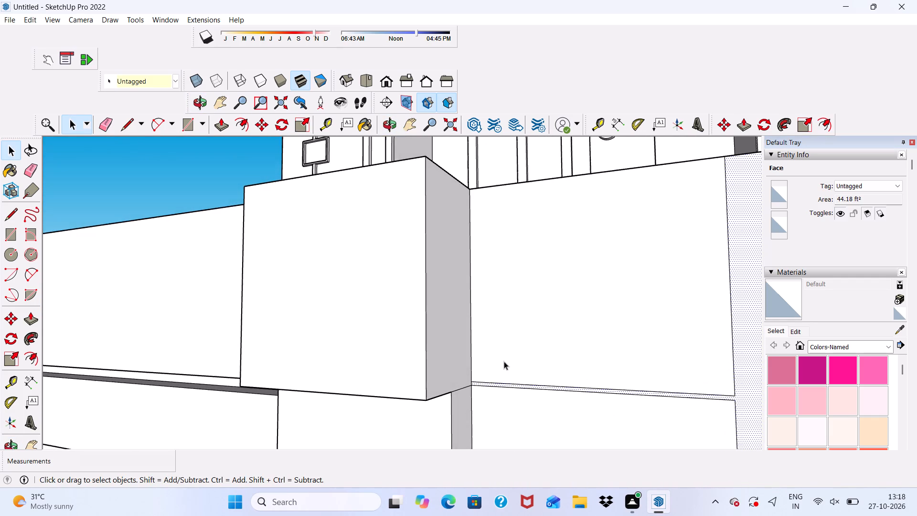
pyautogui.scroll(3, 510, 354)
pyautogui.scroll(-6, 630, 344)
pyautogui.scroll(-4, 486, 311)
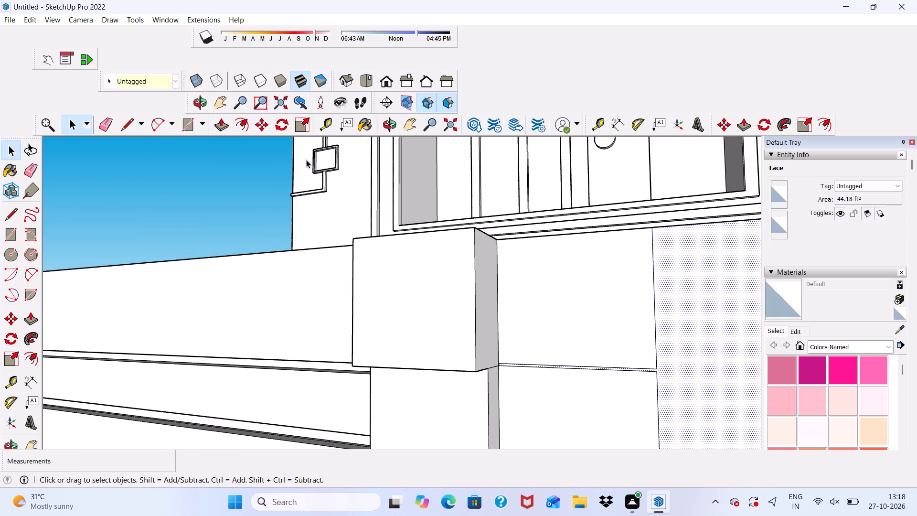
# Draw a horizontal rectangle about 5'10" by 11" across the top of the bay beside the pillar outlines, in line with the cap outline.
pyautogui.click(190, 125)
pyautogui.scroll(-4, 342, 211)
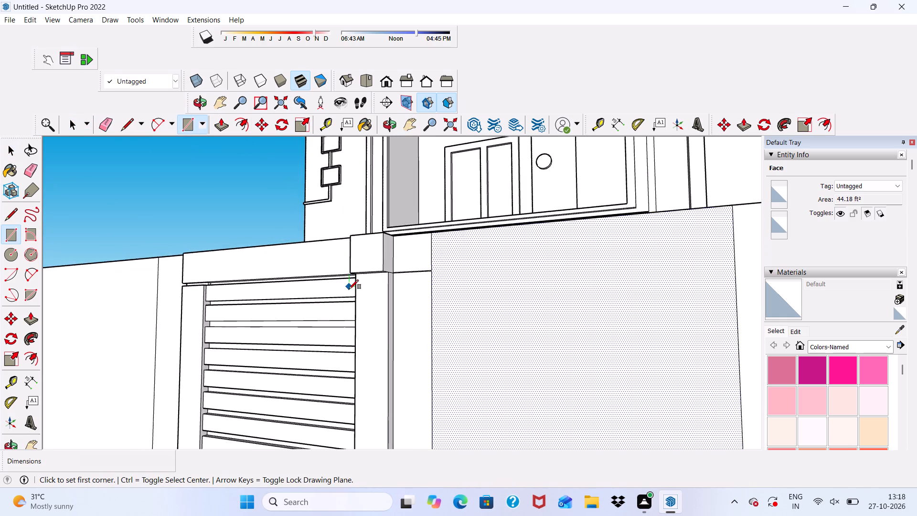
pyautogui.scroll(-6, 350, 285)
pyautogui.scroll(3, 548, 225)
pyautogui.scroll(-2, 578, 249)
pyautogui.scroll(-8, 435, 268)
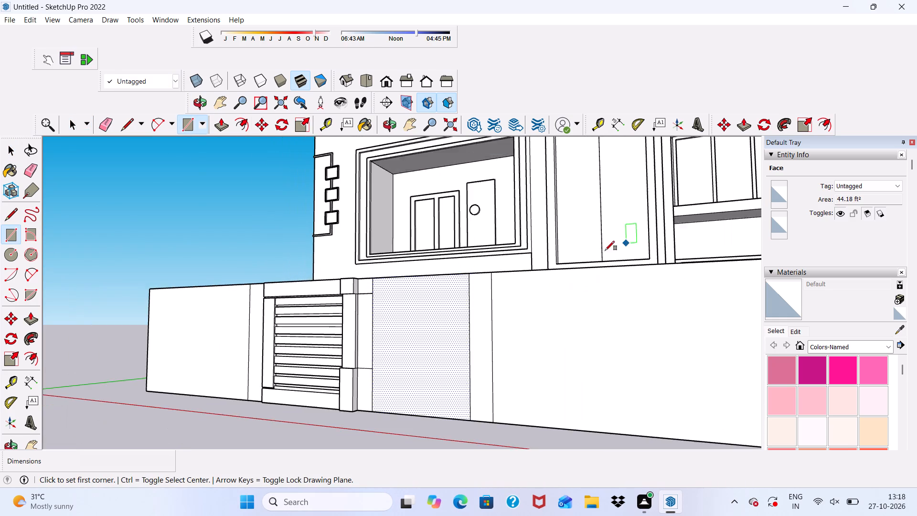
pyautogui.scroll(-2, 605, 250)
pyautogui.scroll(9, 449, 266)
pyautogui.scroll(1, 483, 297)
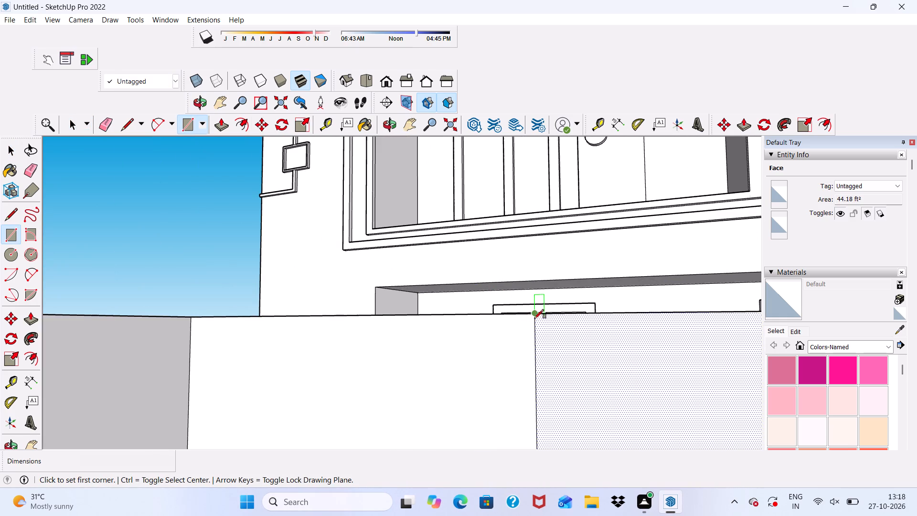
pyautogui.click(536, 315)
pyautogui.scroll(-4, 485, 347)
pyautogui.scroll(-6, 607, 322)
pyautogui.scroll(-4, 560, 352)
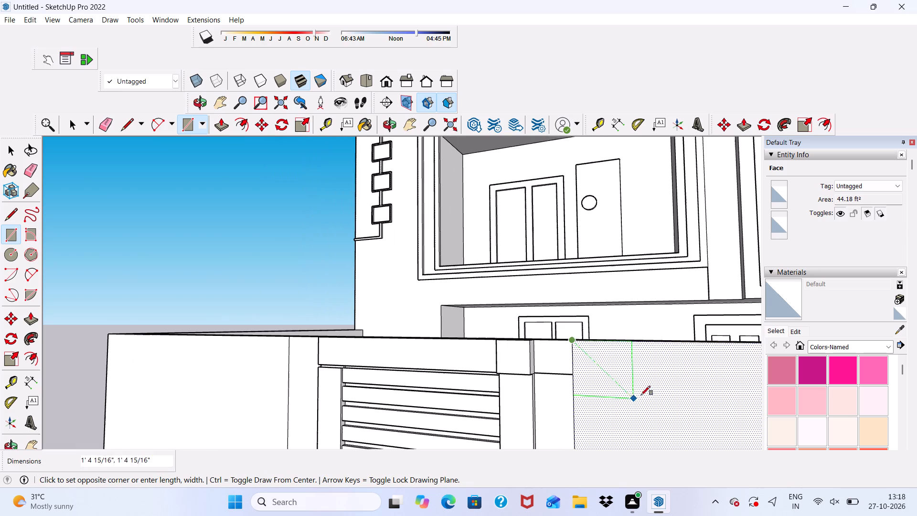
pyautogui.scroll(-6, 543, 343)
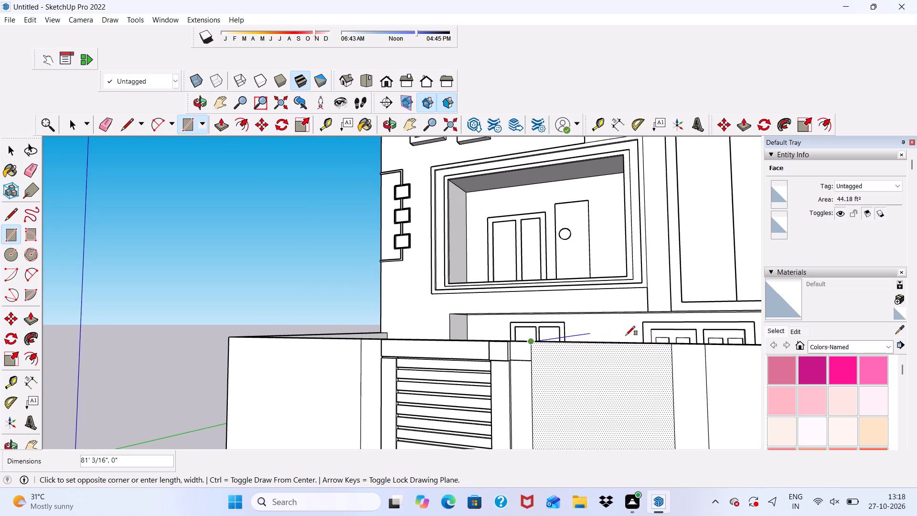
pyautogui.scroll(4, 626, 335)
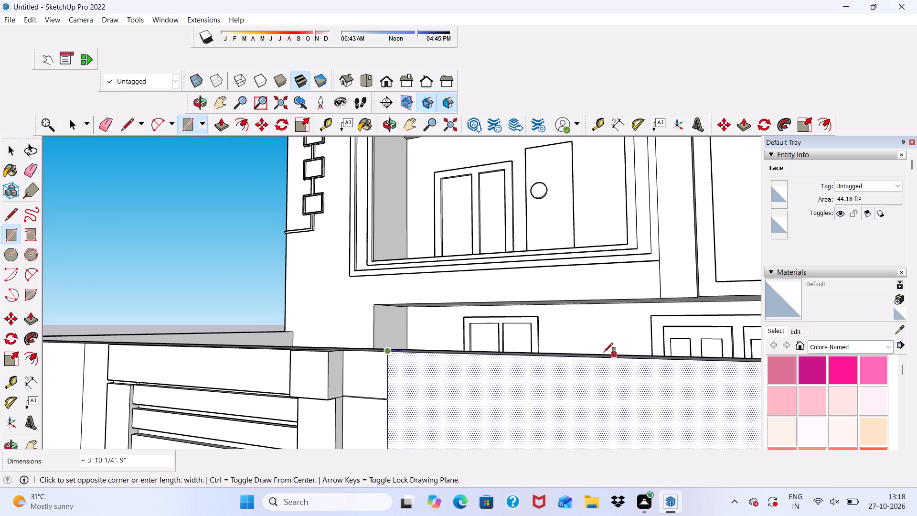
pyautogui.scroll(-2, 603, 354)
pyautogui.scroll(-5, 563, 257)
pyautogui.scroll(5, 571, 346)
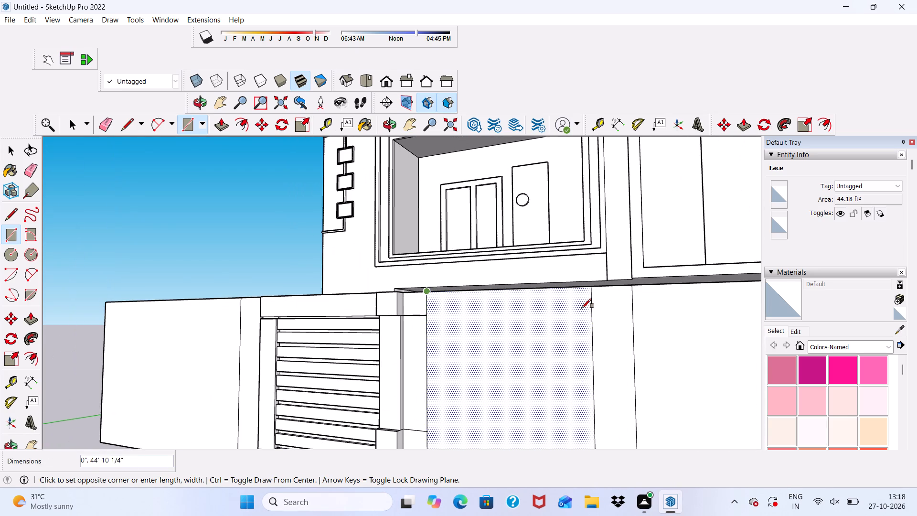
pyautogui.scroll(4, 583, 304)
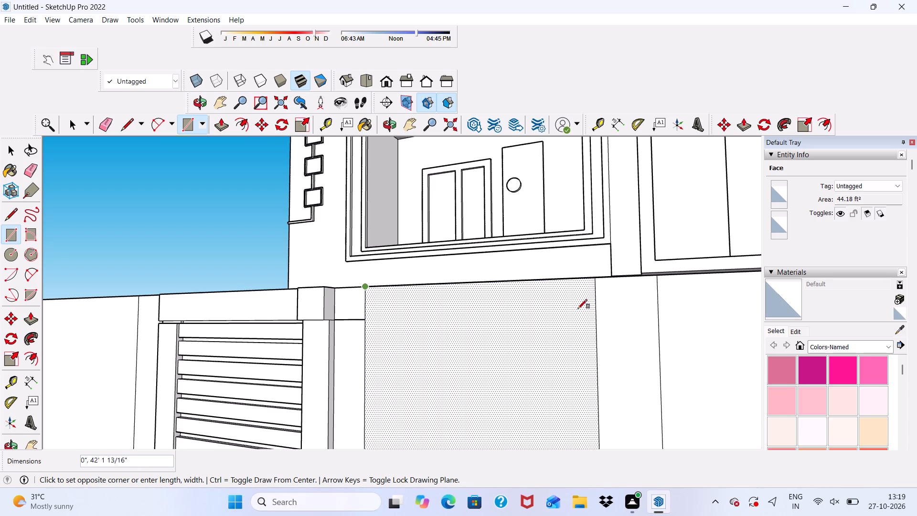
pyautogui.scroll(1, 578, 309)
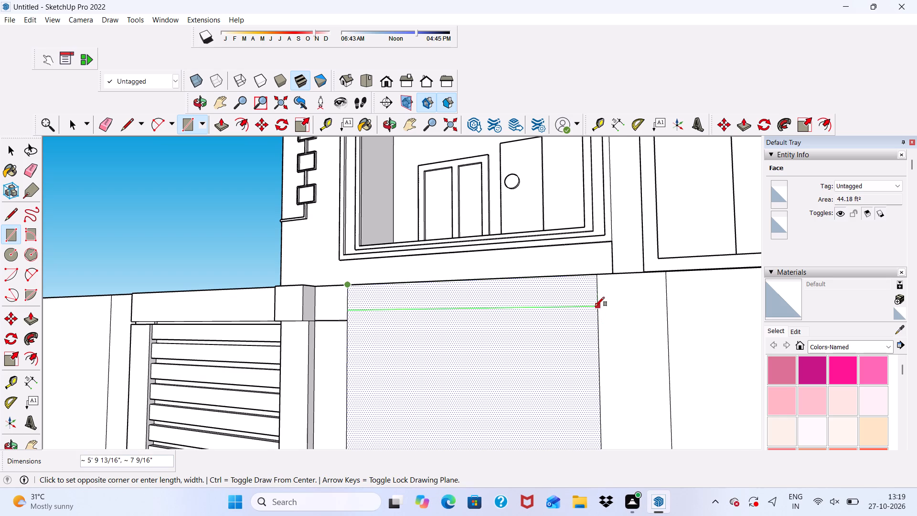
pyautogui.click(596, 313)
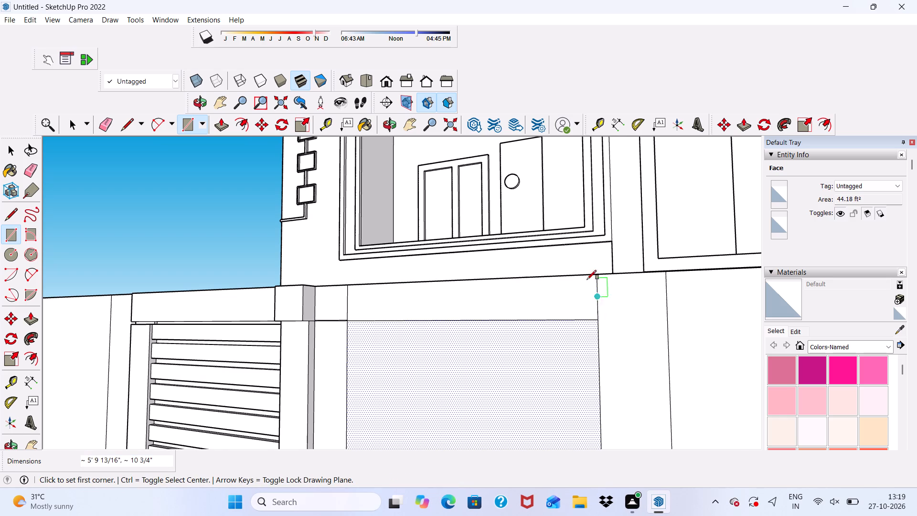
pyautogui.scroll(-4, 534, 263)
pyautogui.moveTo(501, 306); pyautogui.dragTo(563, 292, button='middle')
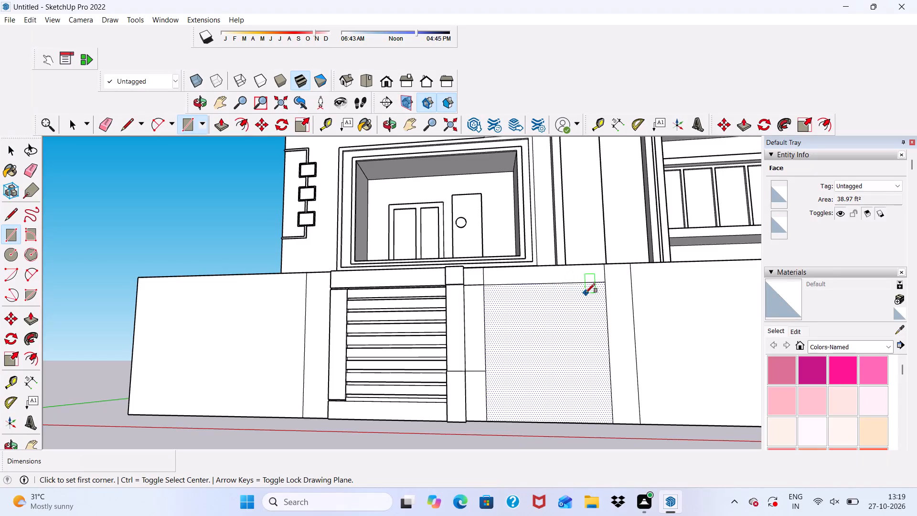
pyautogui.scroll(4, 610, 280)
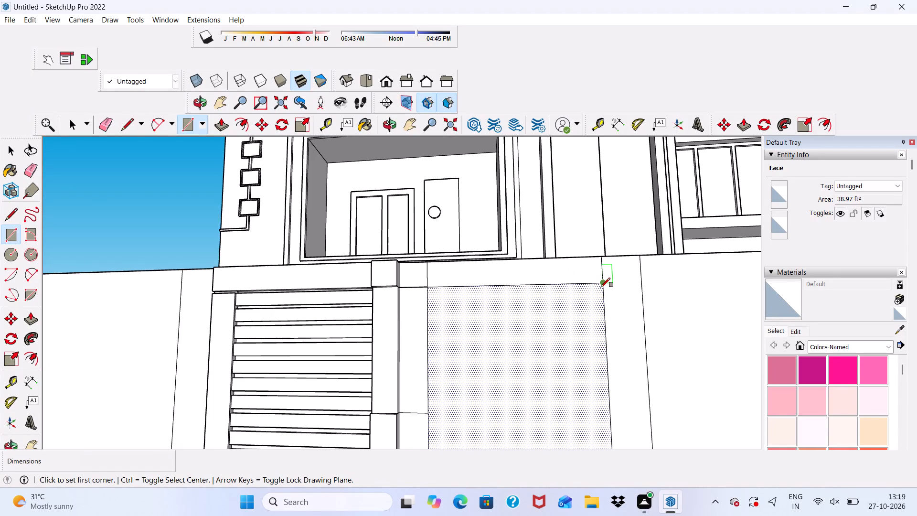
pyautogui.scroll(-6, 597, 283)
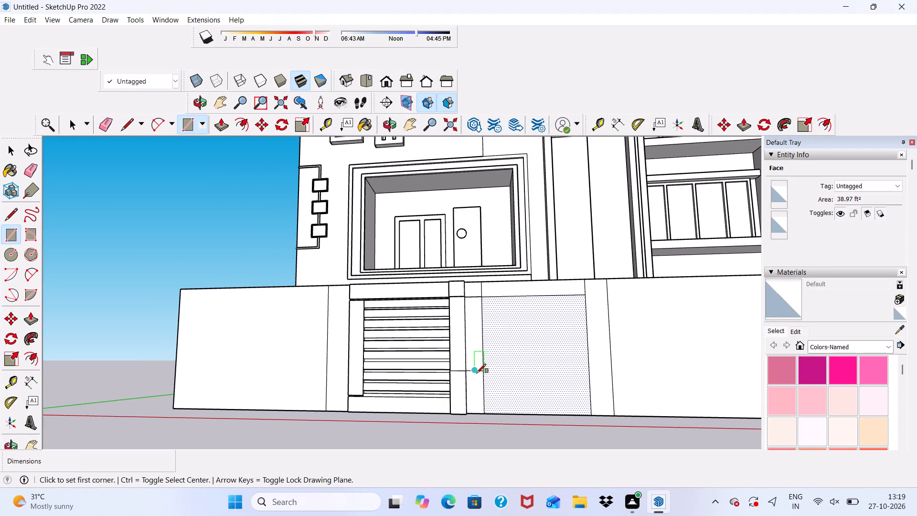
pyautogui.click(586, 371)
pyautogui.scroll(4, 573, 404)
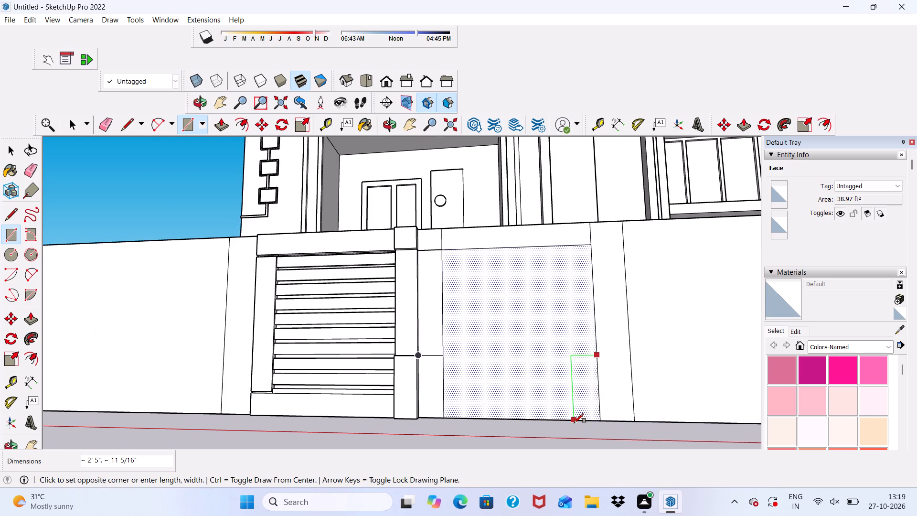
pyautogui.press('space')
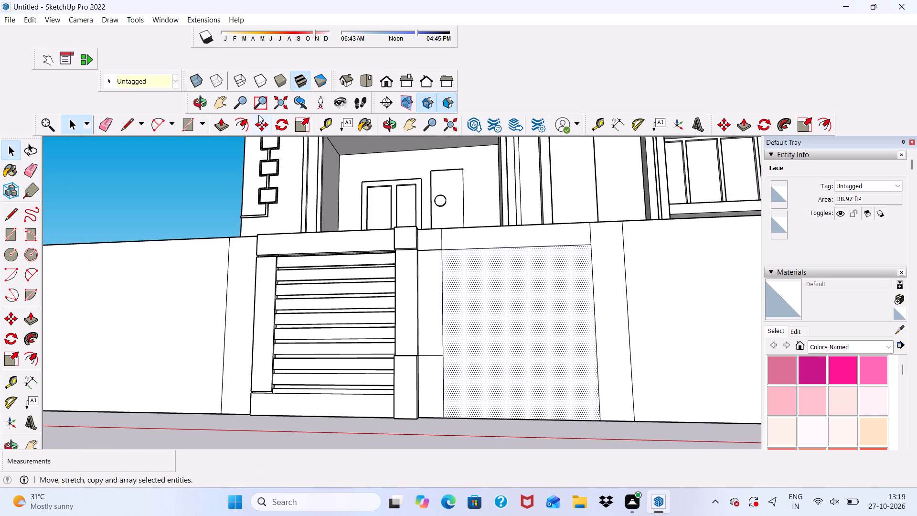
# Draw a horizontal rectangle about 5'10" by 1'1" along the bottom of the bay, starting from the base outline's ground corner.
pyautogui.click(188, 123)
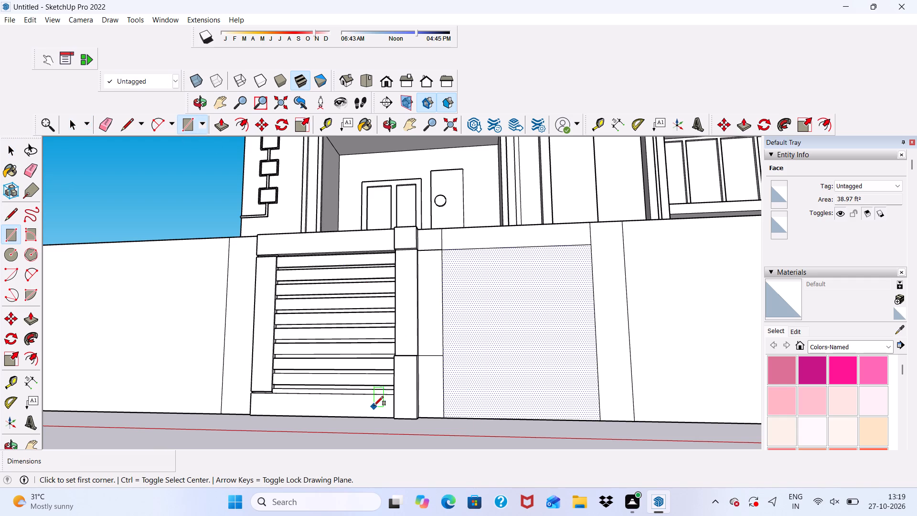
pyautogui.scroll(8, 443, 423)
pyautogui.click(442, 416)
pyautogui.scroll(-1, 456, 361)
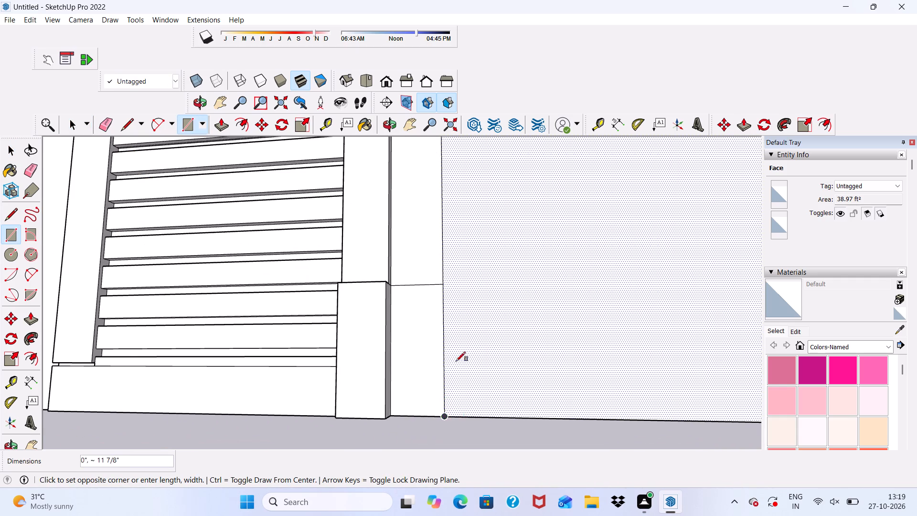
pyautogui.scroll(-4, 456, 361)
pyautogui.scroll(-4, 661, 357)
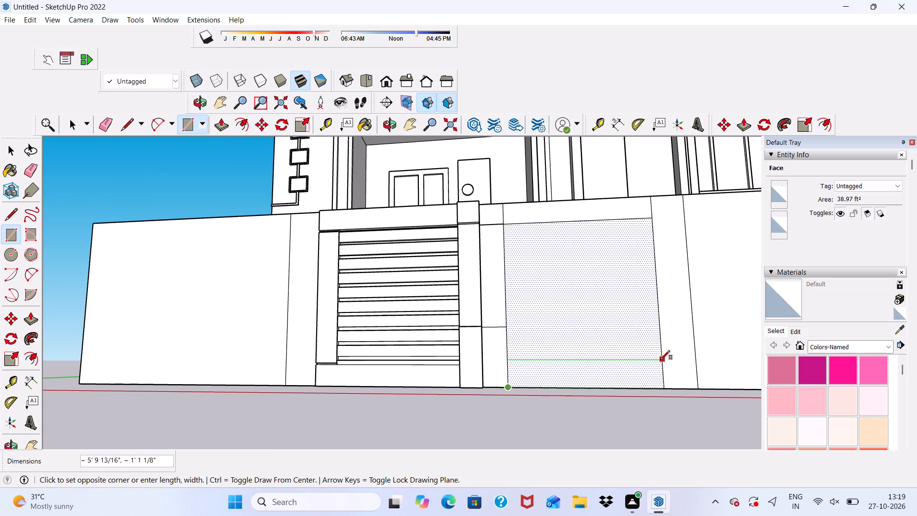
pyautogui.click(661, 362)
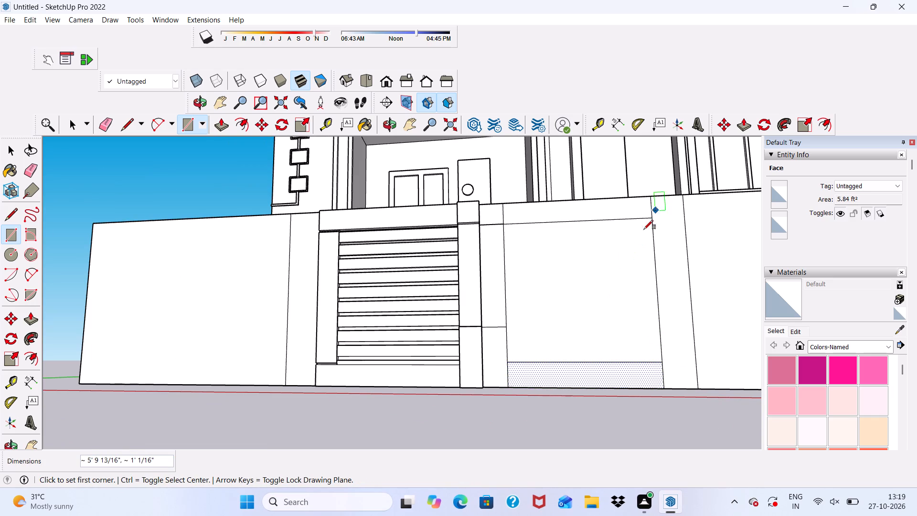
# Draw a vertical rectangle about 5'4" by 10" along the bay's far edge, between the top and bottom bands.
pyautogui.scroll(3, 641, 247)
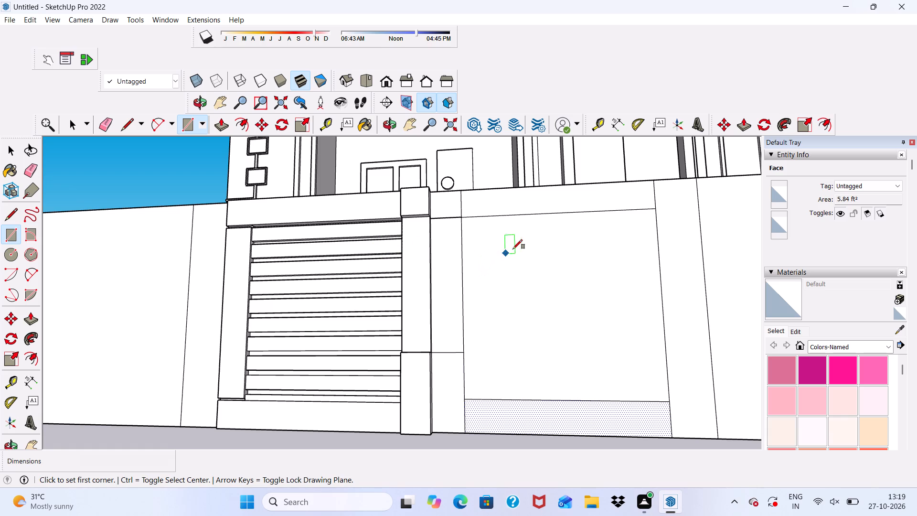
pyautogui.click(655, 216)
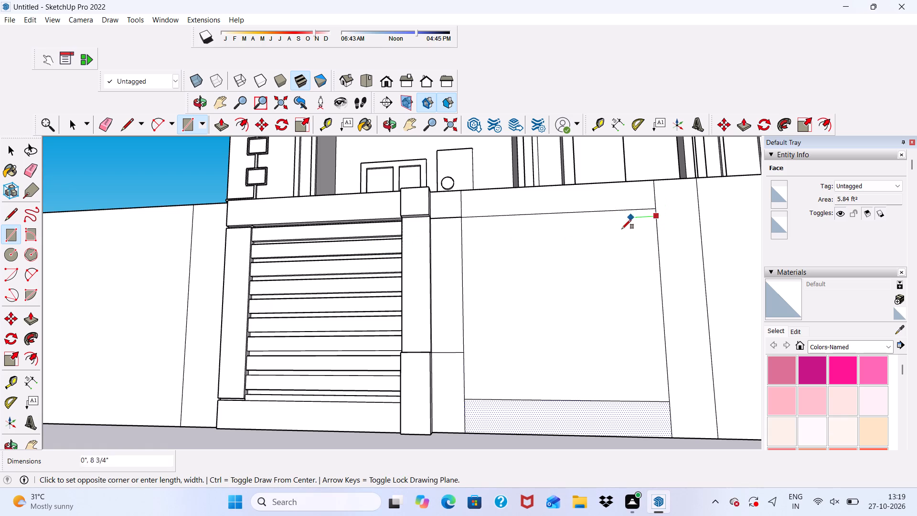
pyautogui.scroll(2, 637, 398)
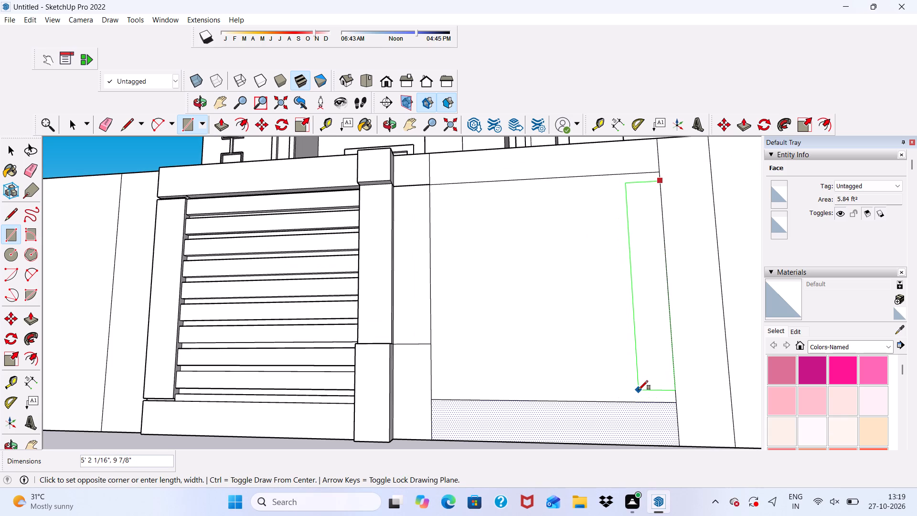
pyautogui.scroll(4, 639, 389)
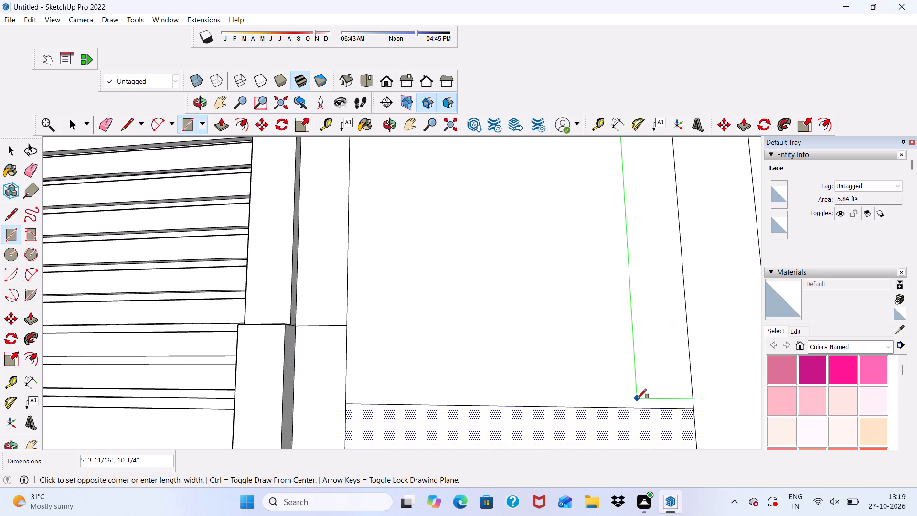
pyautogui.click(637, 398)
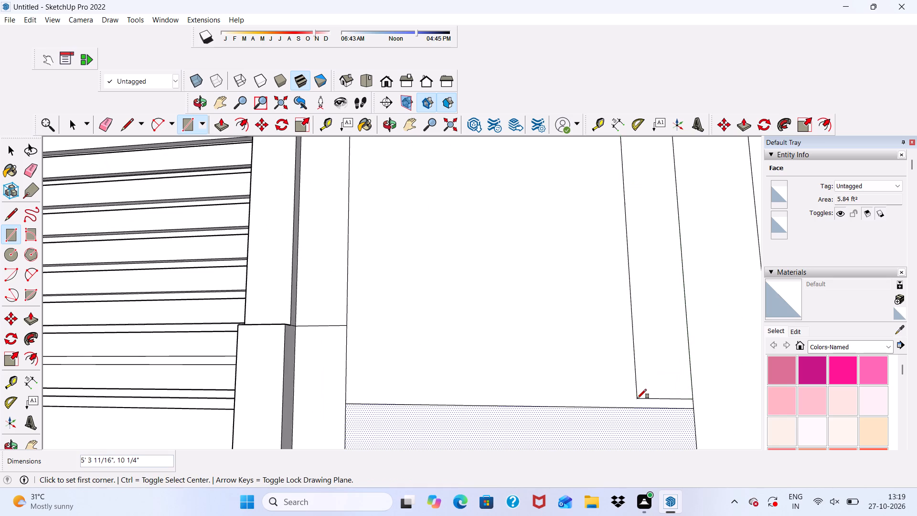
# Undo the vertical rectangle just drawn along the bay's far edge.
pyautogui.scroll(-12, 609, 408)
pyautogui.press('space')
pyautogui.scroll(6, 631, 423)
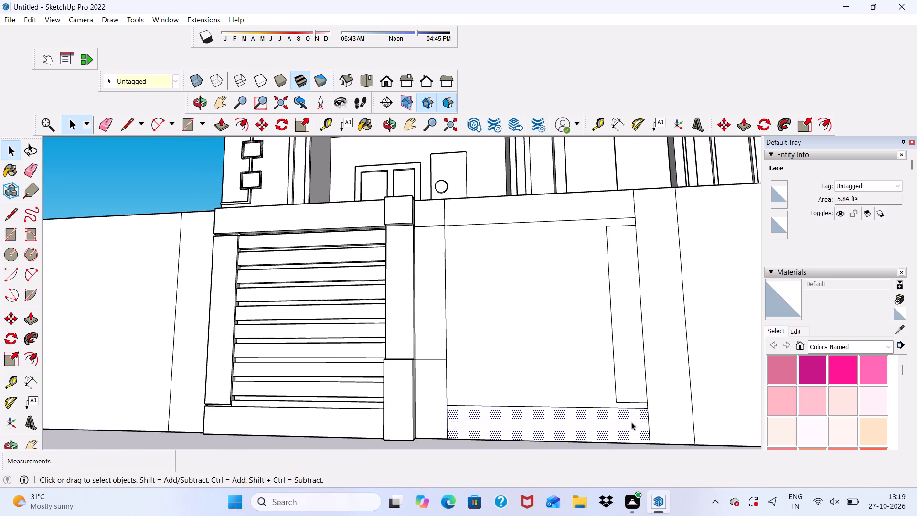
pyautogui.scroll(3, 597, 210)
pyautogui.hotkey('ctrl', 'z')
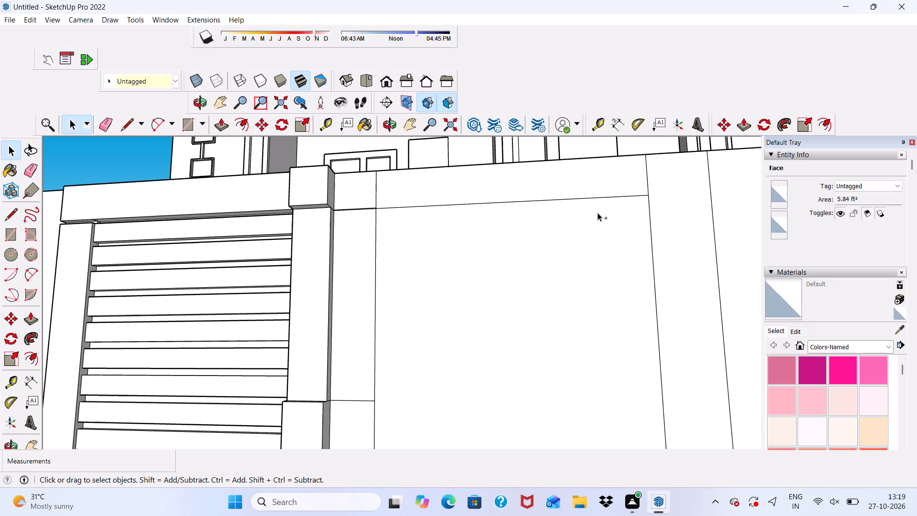
# Draw a vertical rectangle about 5'6" by 10" along the bay's far edge, from just below the top band to just above the bottom band.
pyautogui.click(188, 122)
pyautogui.scroll(-5, 225, 172)
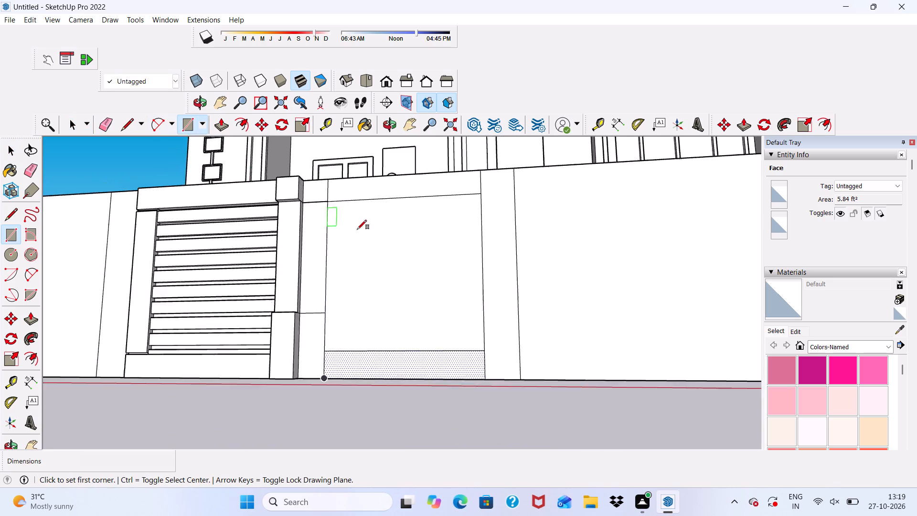
pyautogui.scroll(8, 451, 214)
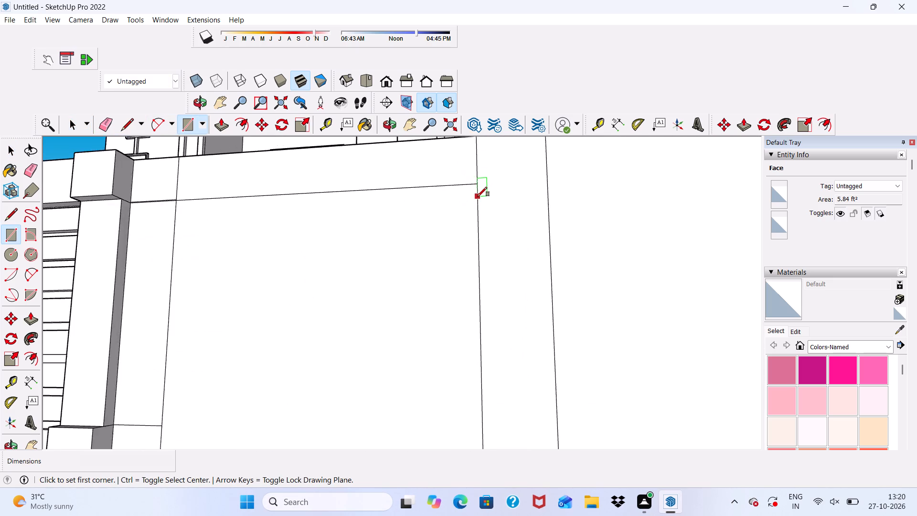
pyautogui.scroll(8, 478, 196)
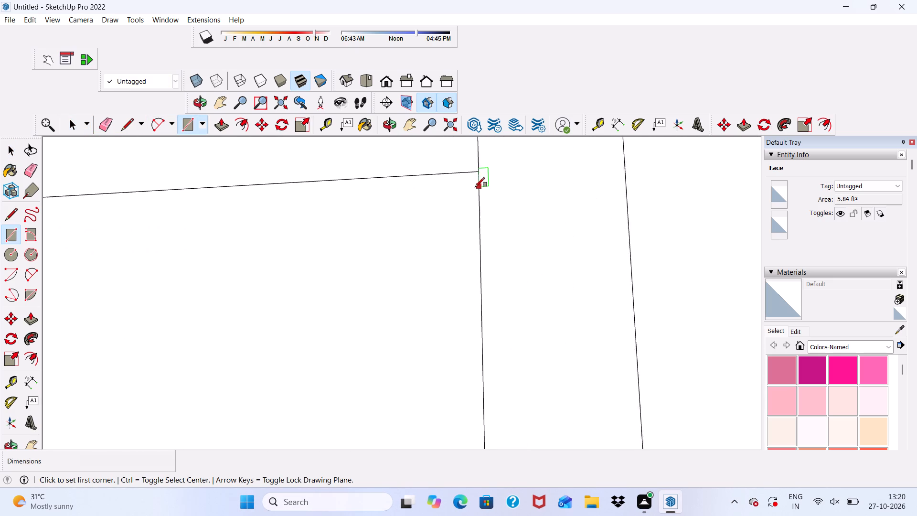
pyautogui.scroll(2, 475, 187)
pyautogui.click(477, 179)
pyautogui.scroll(-5, 402, 205)
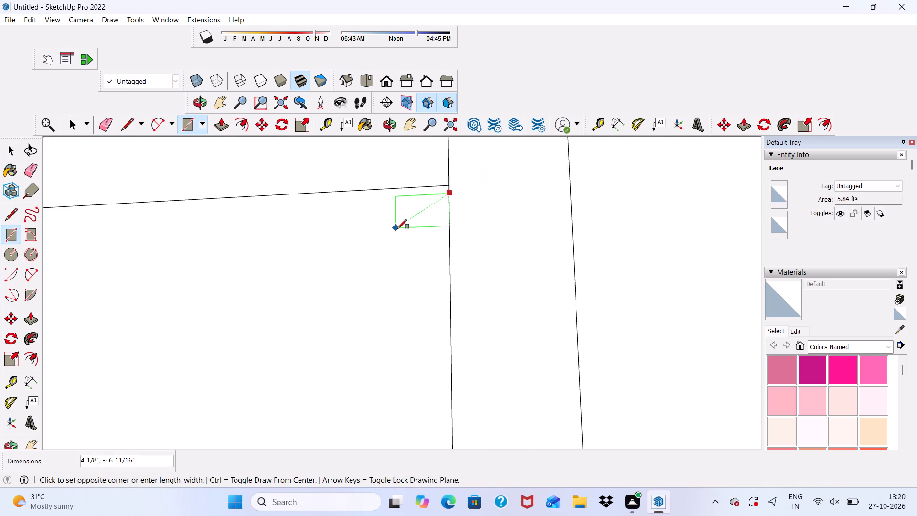
pyautogui.scroll(-12, 407, 215)
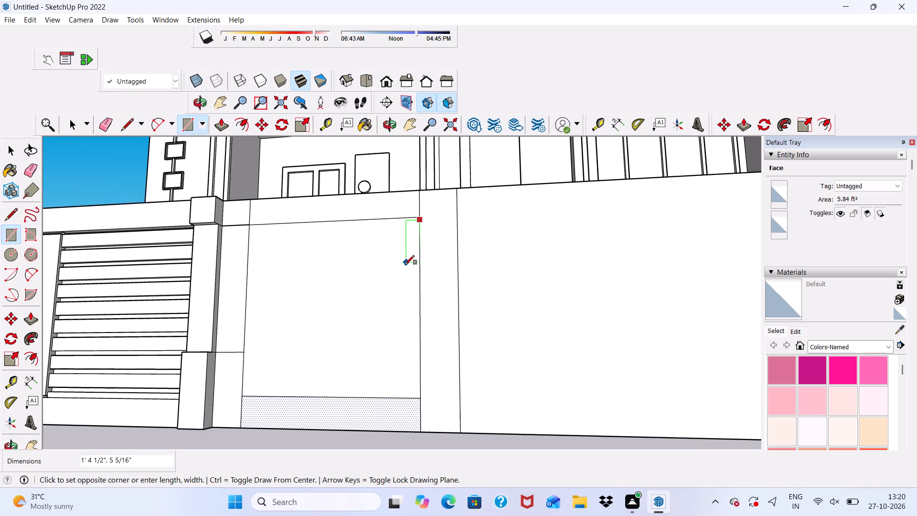
pyautogui.scroll(5, 393, 390)
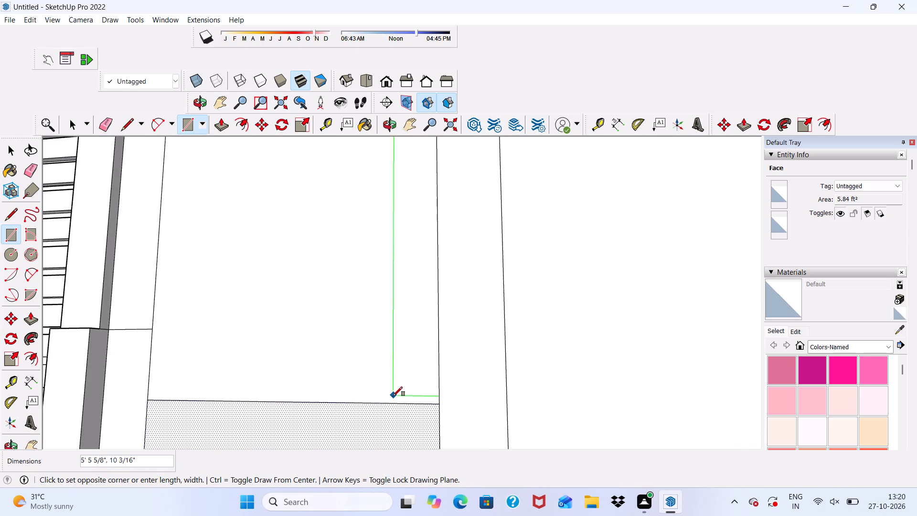
pyautogui.click(393, 396)
pyautogui.scroll(-5, 422, 316)
pyautogui.press('space')
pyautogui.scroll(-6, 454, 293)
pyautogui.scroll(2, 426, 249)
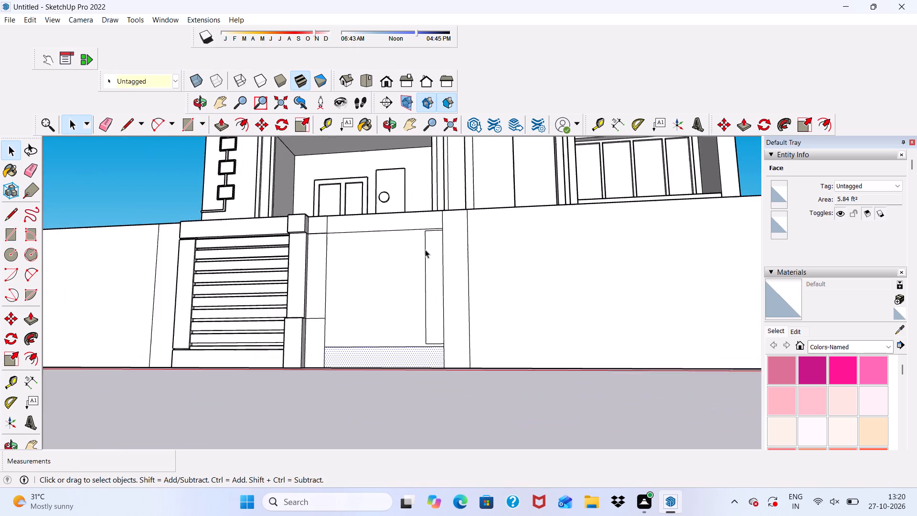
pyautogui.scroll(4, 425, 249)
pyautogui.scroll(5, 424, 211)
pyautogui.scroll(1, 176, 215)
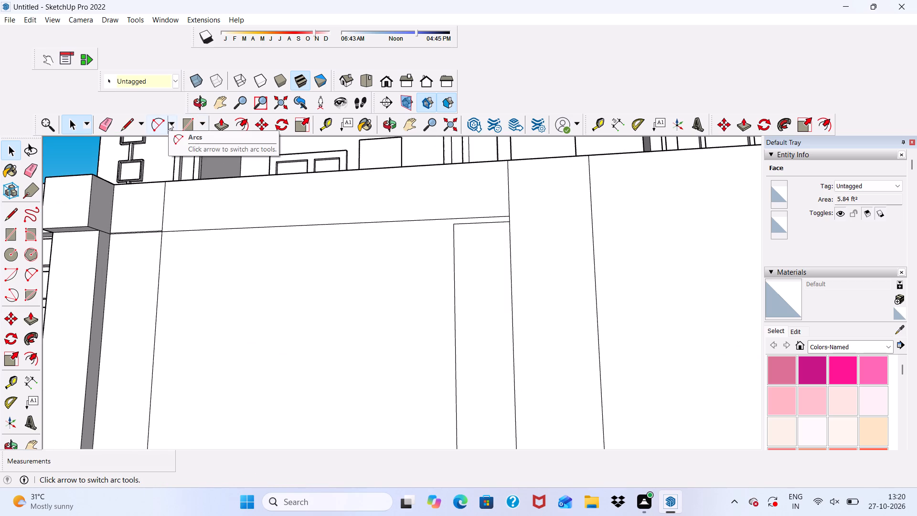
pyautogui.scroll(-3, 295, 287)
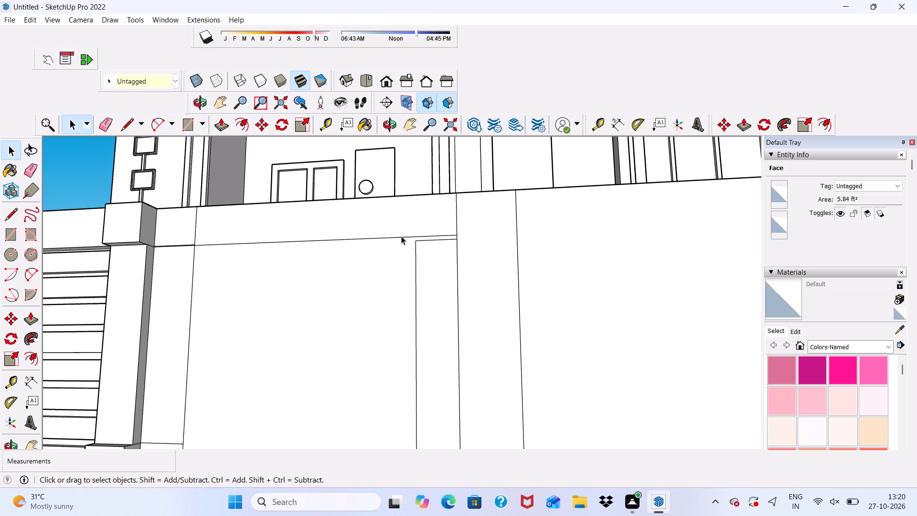
# Push/Pull the adjoining bay's top band outward 3".
pyautogui.click(326, 228)
pyautogui.scroll(-4, 322, 228)
pyautogui.moveTo(314, 238); pyautogui.dragTo(257, 361, button='middle')
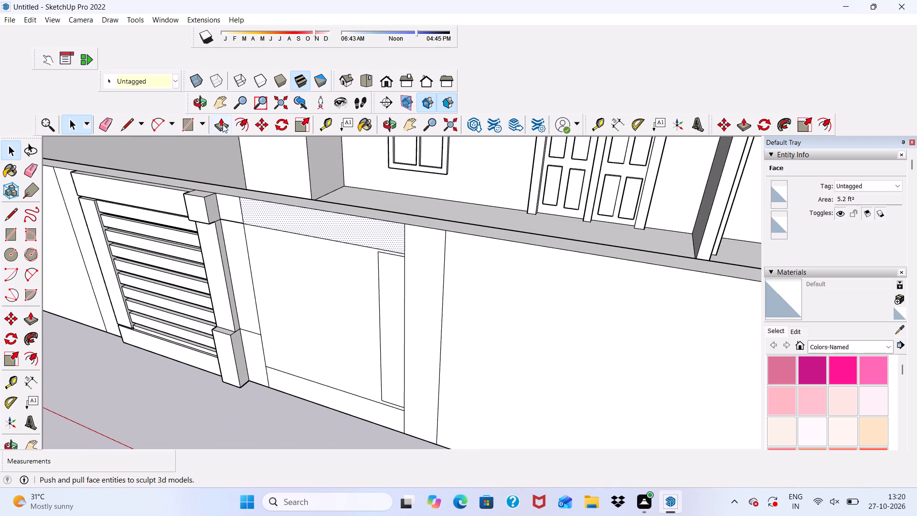
pyautogui.click(223, 124)
pyautogui.click(273, 208)
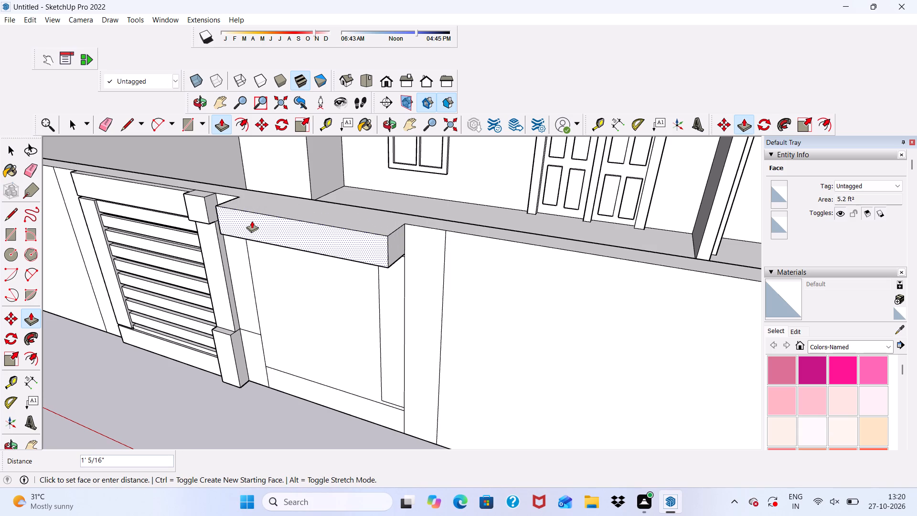
pyautogui.press('3')
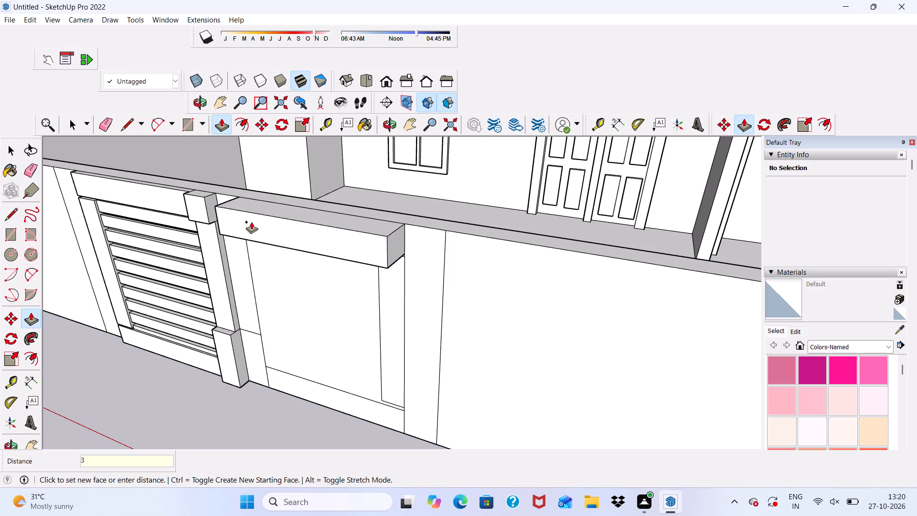
pyautogui.hotkey('shift', '"')
pyautogui.press('Return')
# Push/Pull the adjoining pillar half's cap face outward 6", flush with the existing pillar cap.
pyautogui.scroll(2, 247, 205)
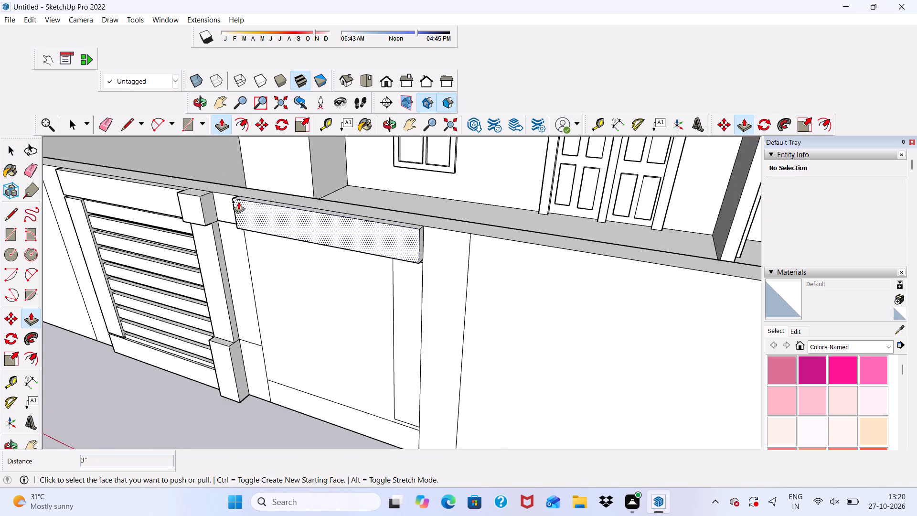
pyautogui.scroll(10, 238, 202)
pyautogui.click(230, 202)
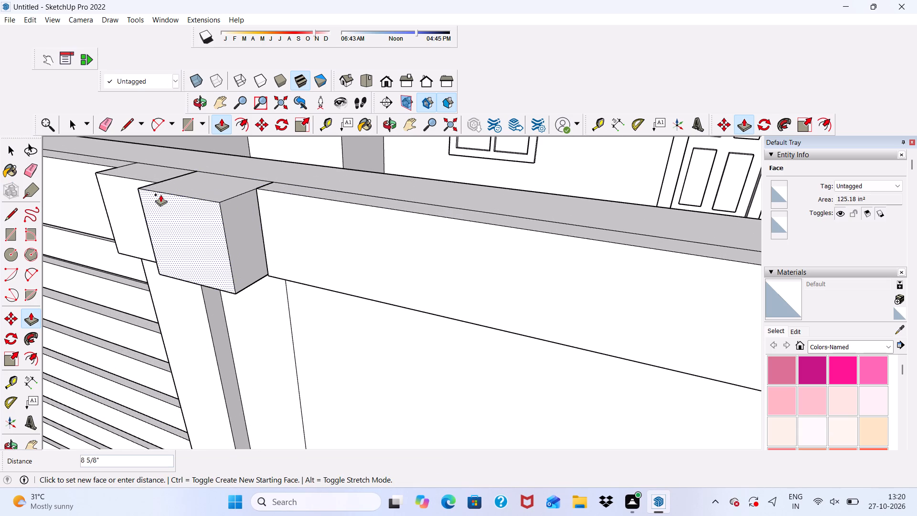
pyautogui.scroll(2, 128, 187)
pyautogui.click(142, 179)
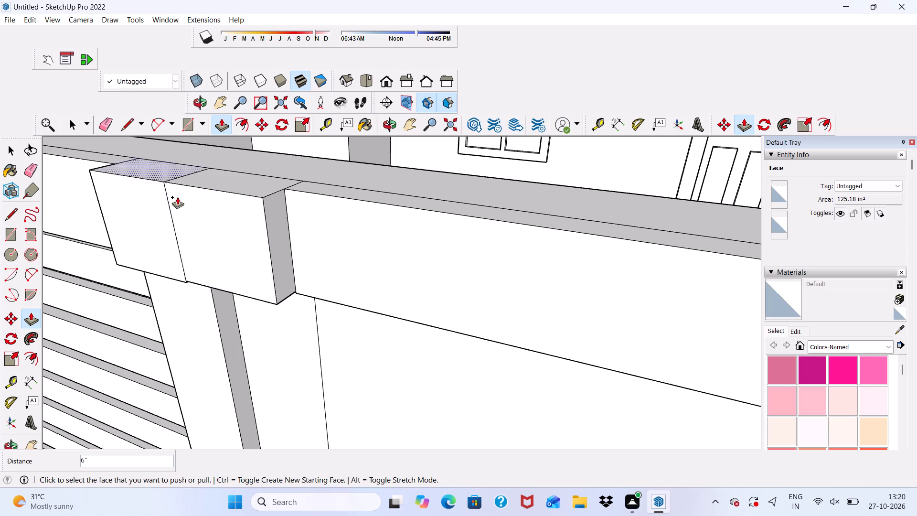
# Push/Pull the adjoining pillar half's shaft face outward 3", flush with the existing shaft.
pyautogui.scroll(-6, 173, 193)
pyautogui.moveTo(245, 264); pyautogui.dragTo(320, 164, button='middle')
pyautogui.click(290, 255)
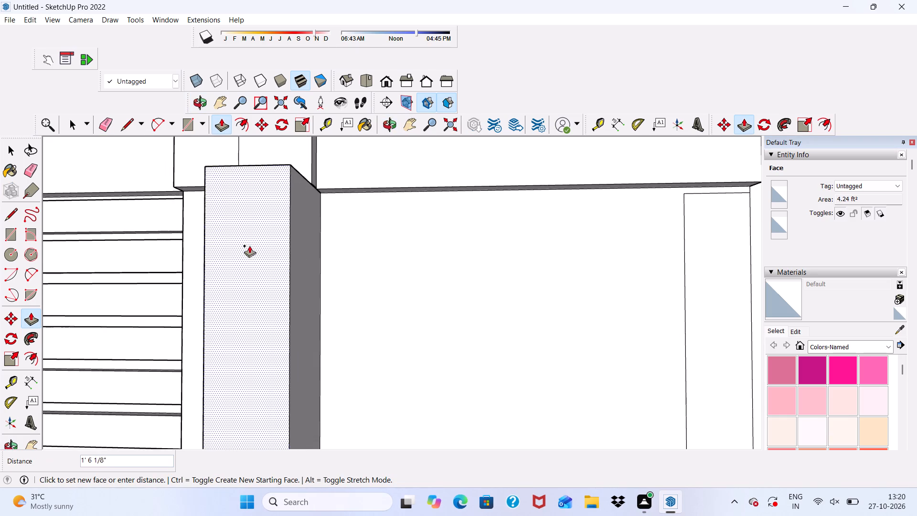
pyautogui.scroll(-2, 249, 245)
pyautogui.moveTo(252, 246); pyautogui.dragTo(363, 284, button='middle')
pyautogui.click(232, 264)
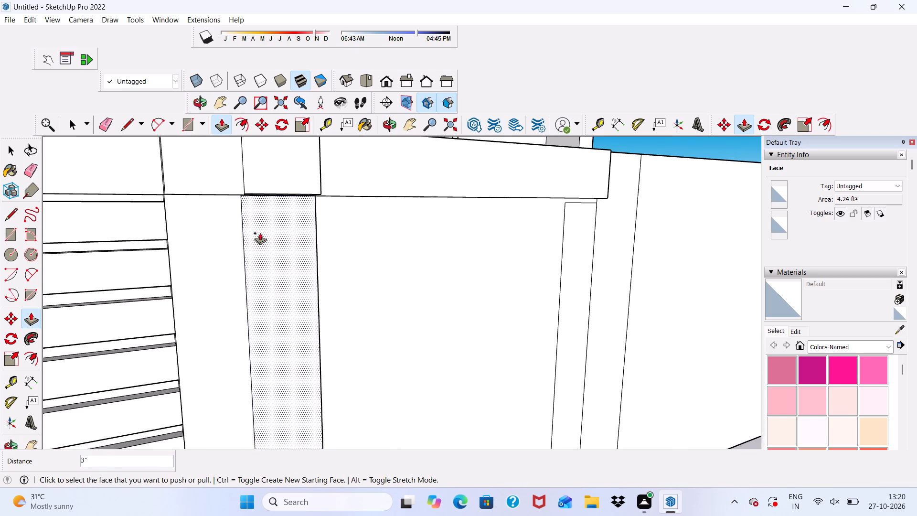
# Push/Pull the adjoining pillar half's base block outward 6", flush with the existing base block.
pyautogui.scroll(-11, 260, 227)
pyautogui.moveTo(330, 304); pyautogui.dragTo(228, 302, button='middle')
pyautogui.scroll(6, 258, 323)
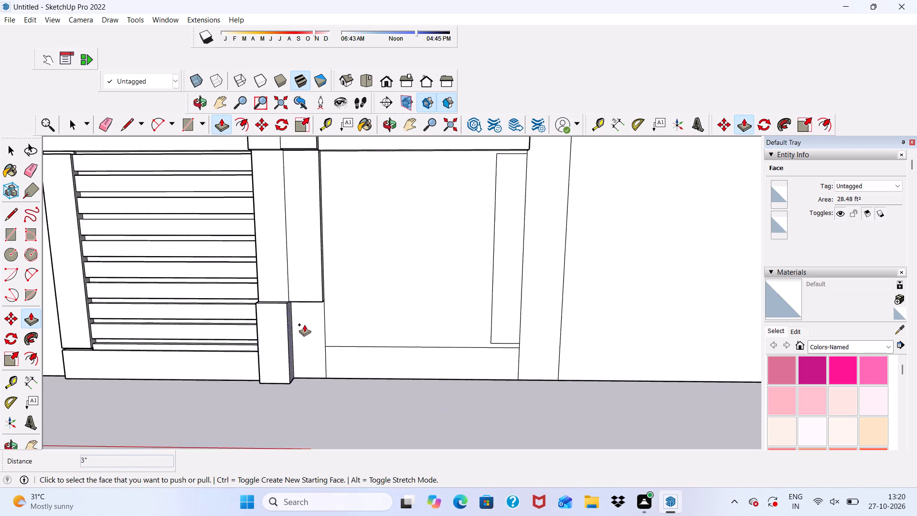
pyautogui.scroll(4, 304, 324)
pyautogui.click(304, 324)
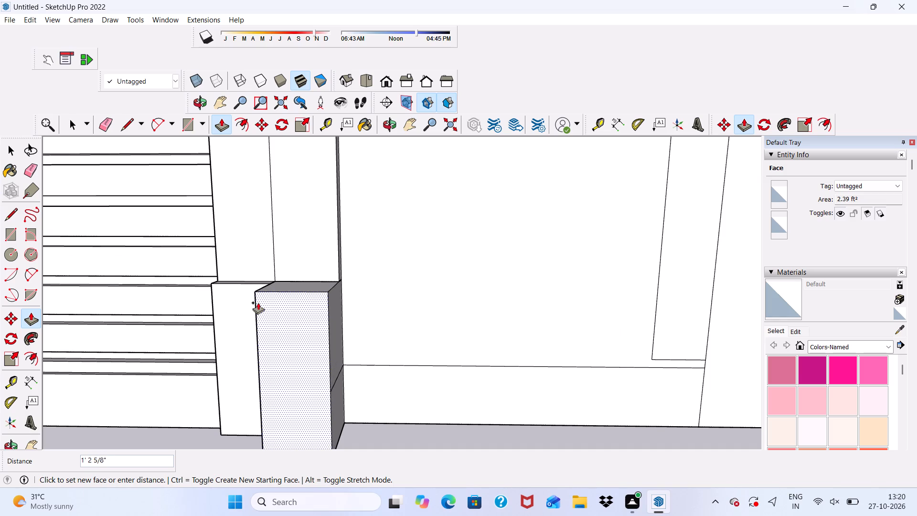
pyautogui.scroll(3, 252, 297)
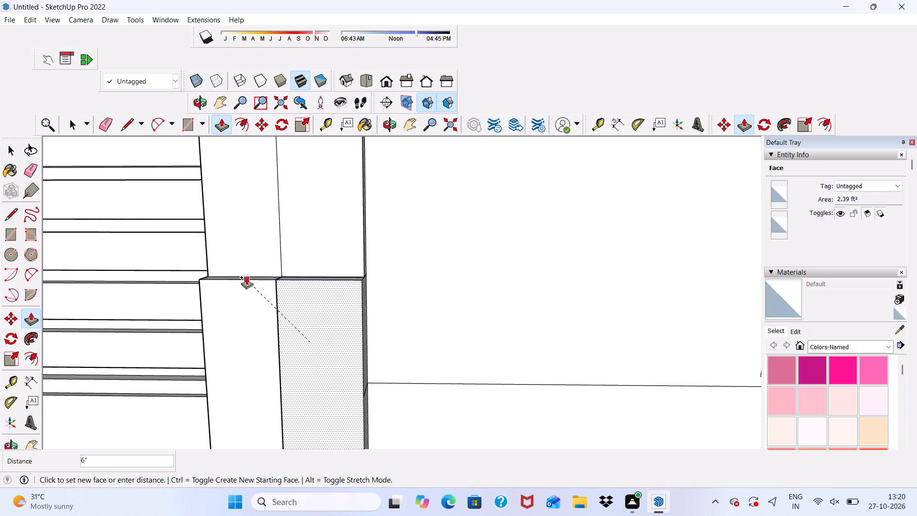
pyautogui.click(246, 277)
# Push/Pull the adjoining bay's bottom band outward 3", aligned with the pillar shaft's front face.
pyautogui.scroll(-6, 245, 277)
pyautogui.scroll(1, 366, 366)
pyautogui.click(366, 366)
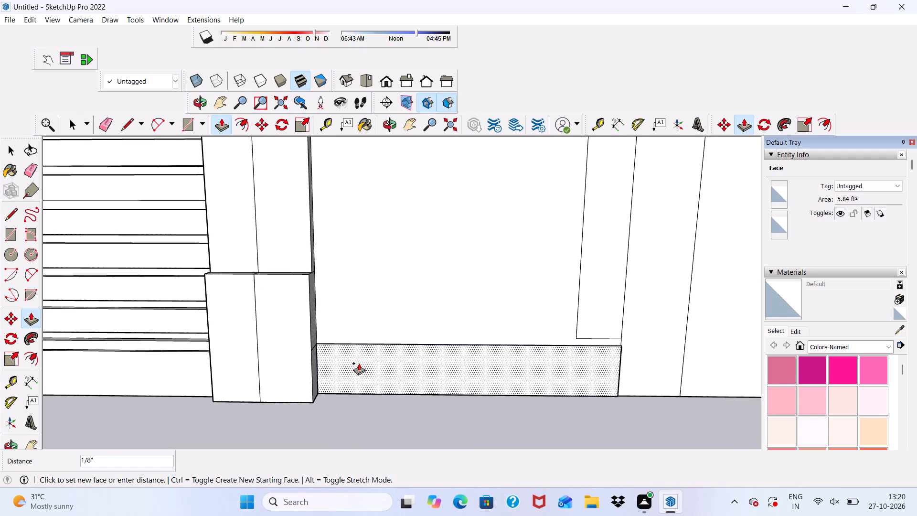
pyautogui.click(309, 238)
# Push/Pull the vertical stile at the bay's far edge outward to align with the top band.
pyautogui.scroll(-5, 309, 242)
pyautogui.scroll(-5, 445, 308)
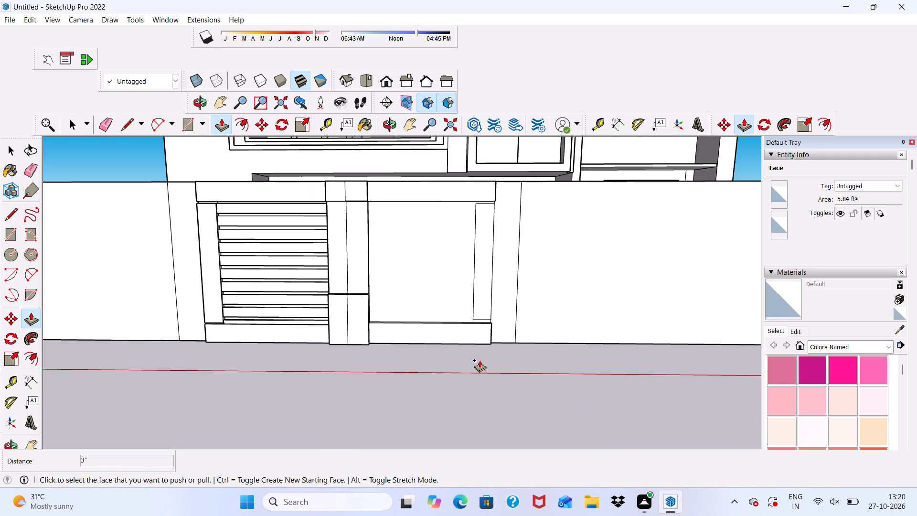
pyautogui.moveTo(480, 360); pyautogui.dragTo(416, 363, button='middle')
pyautogui.scroll(5, 425, 251)
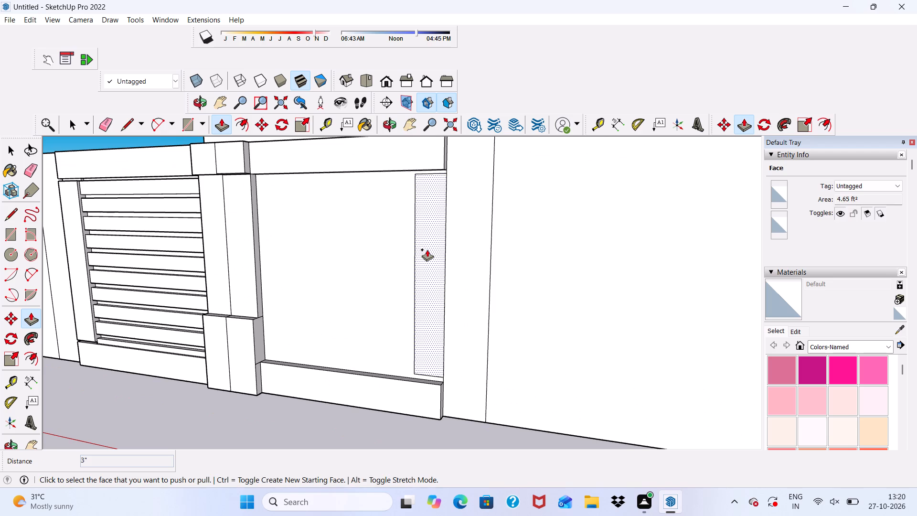
pyautogui.click(427, 249)
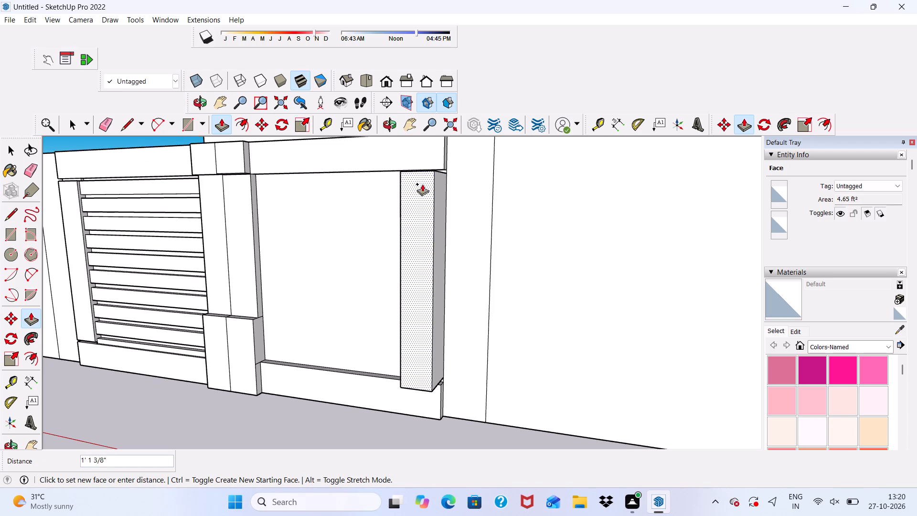
pyautogui.scroll(4, 391, 168)
pyautogui.click(390, 171)
# Examine the slatted panel, the pillar and the adjoining bay's raised frame from several angles.
pyautogui.scroll(-7, 391, 175)
pyautogui.moveTo(462, 251); pyautogui.dragTo(490, 243, button='middle')
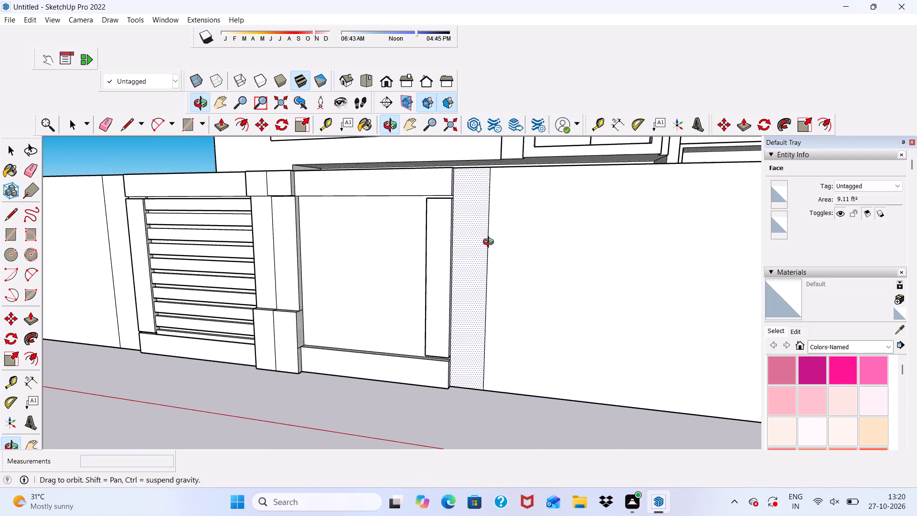
pyautogui.moveTo(490, 243); pyautogui.dragTo(565, 225, button='middle')
pyautogui.press('space')
pyautogui.scroll(-5, 492, 247)
pyautogui.moveTo(443, 312); pyautogui.dragTo(466, 258, button='middle')
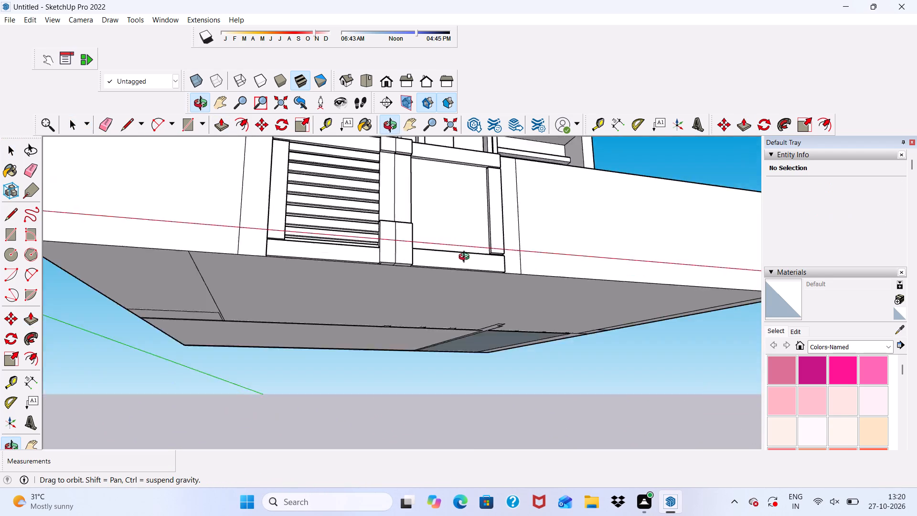
pyautogui.moveTo(466, 258); pyautogui.dragTo(432, 310, button='middle')
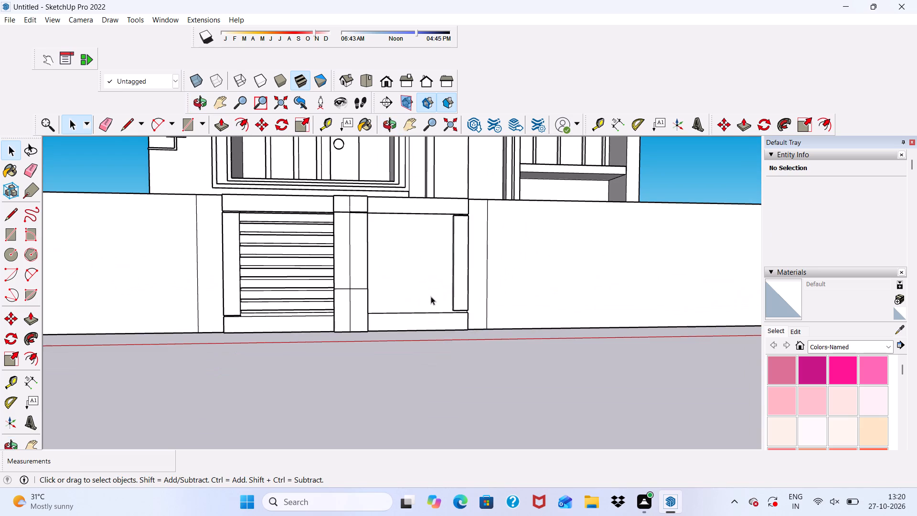
pyautogui.scroll(-3, 435, 268)
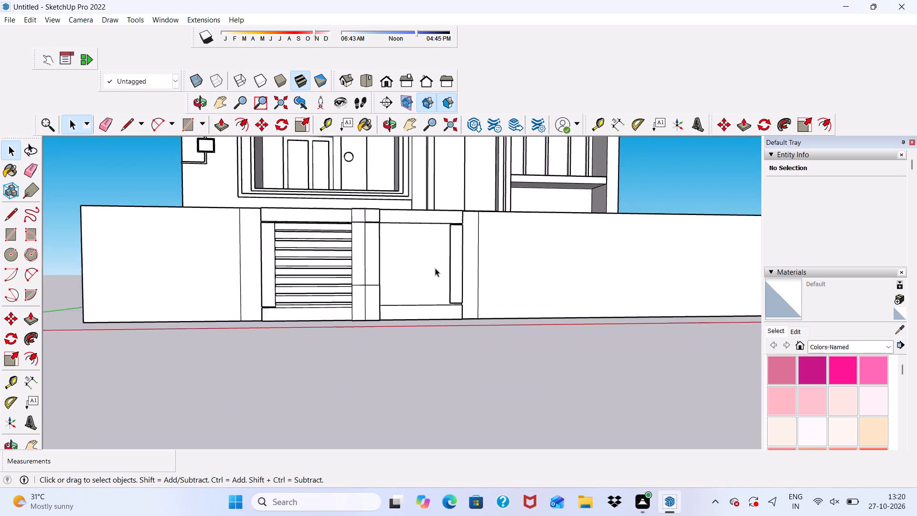
pyautogui.scroll(-6, 435, 268)
pyautogui.scroll(13, 435, 278)
pyautogui.moveTo(443, 264); pyautogui.dragTo(421, 322, button='middle')
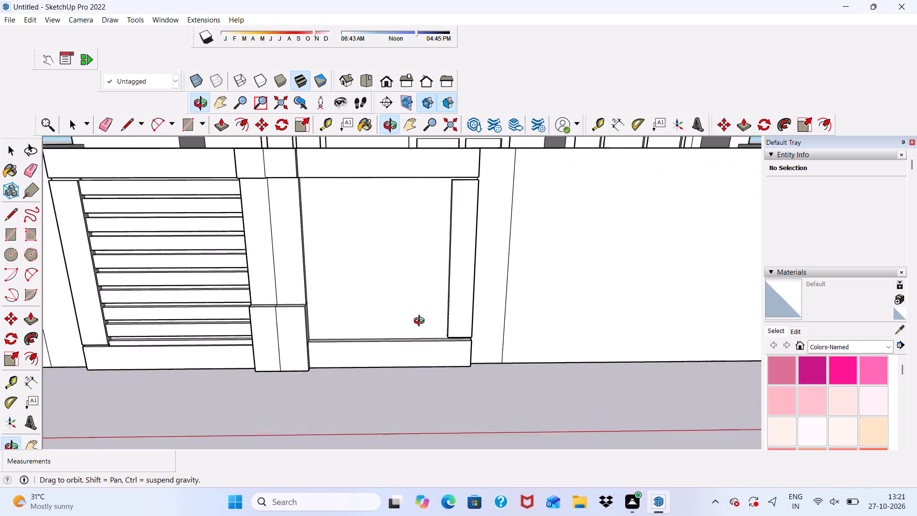
pyautogui.moveTo(421, 322); pyautogui.dragTo(296, 278, button='middle')
pyautogui.scroll(1, 286, 209)
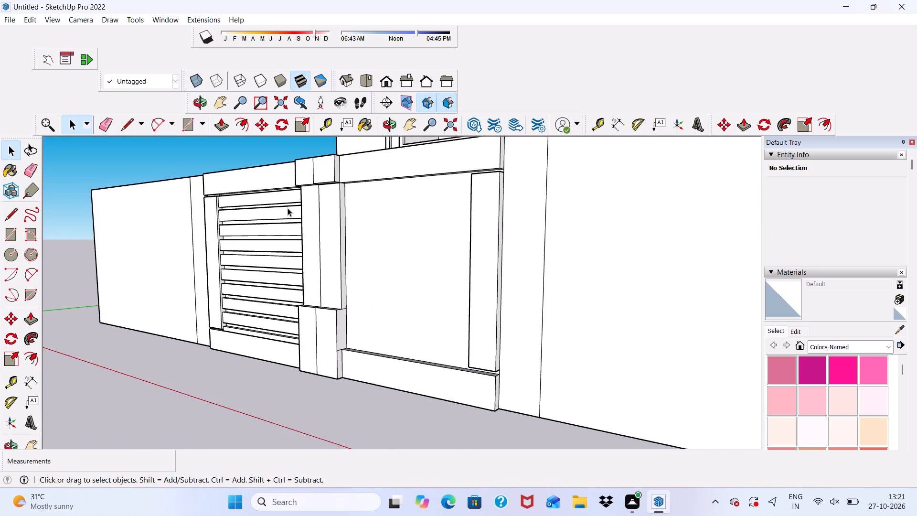
pyautogui.scroll(3, 288, 208)
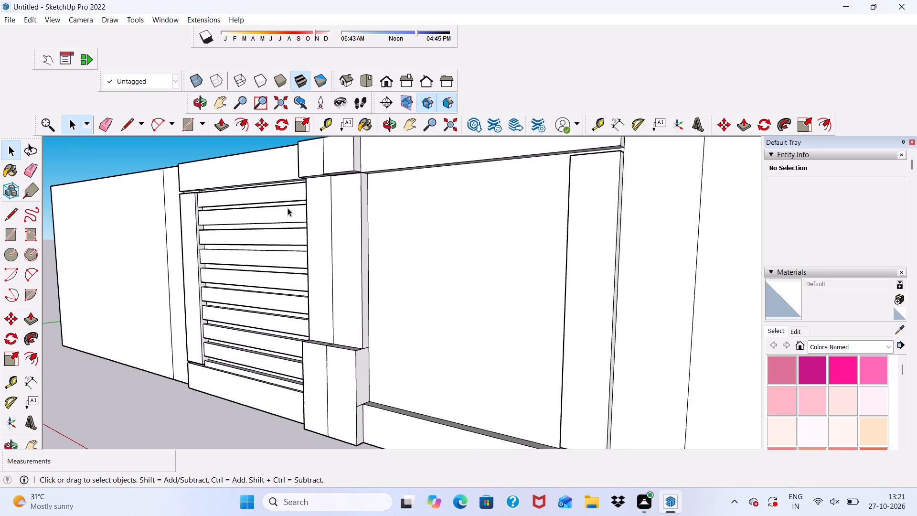
pyautogui.scroll(3, 288, 208)
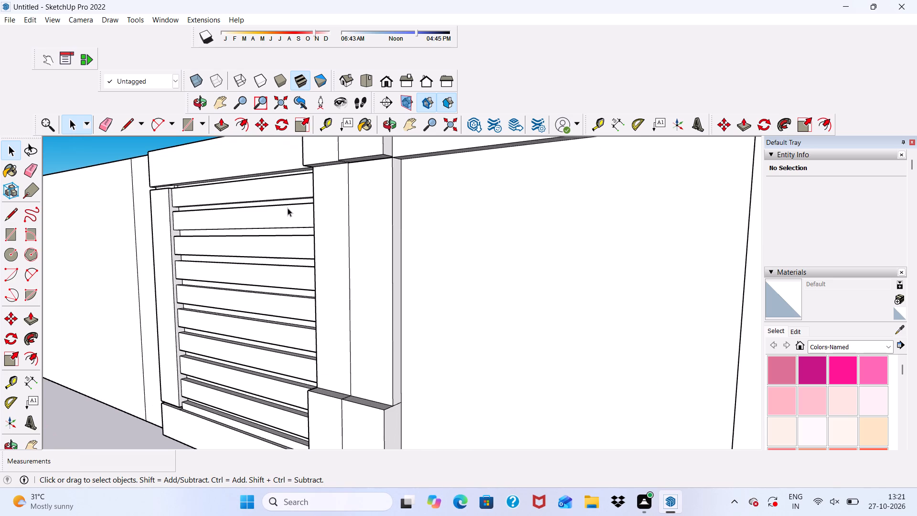
pyautogui.scroll(-5, 288, 208)
pyautogui.moveTo(294, 244); pyautogui.dragTo(310, 237, button='middle')
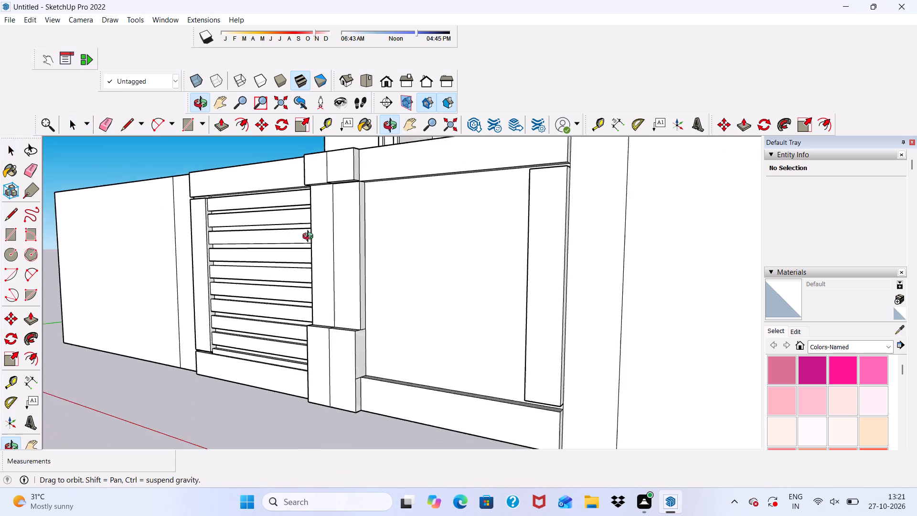
pyautogui.moveTo(310, 237); pyautogui.dragTo(374, 236, button='middle')
pyautogui.scroll(-6, 384, 253)
pyautogui.scroll(5, 420, 231)
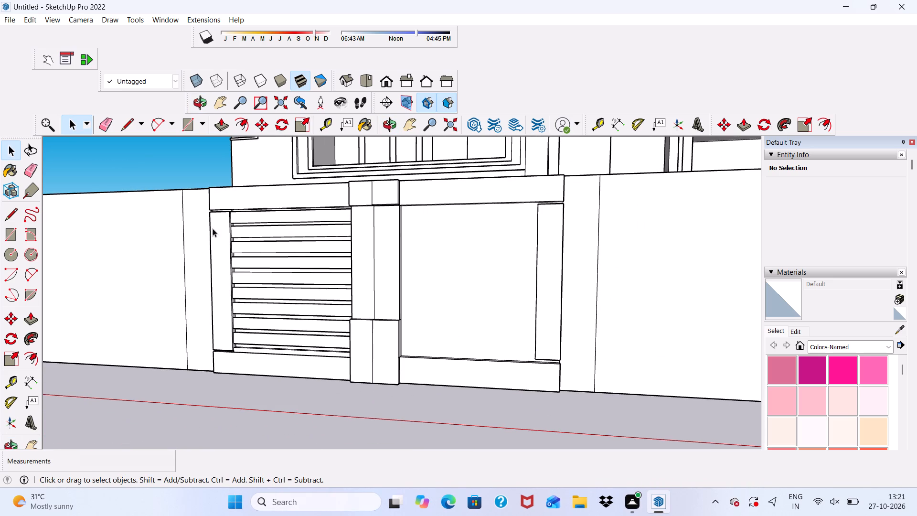
# Draw a slat rectangle about 4'11 5/8" by 5 3/16" just below the top band, from the pillar shaft to the stile.
pyautogui.click(190, 125)
pyautogui.scroll(2, 496, 220)
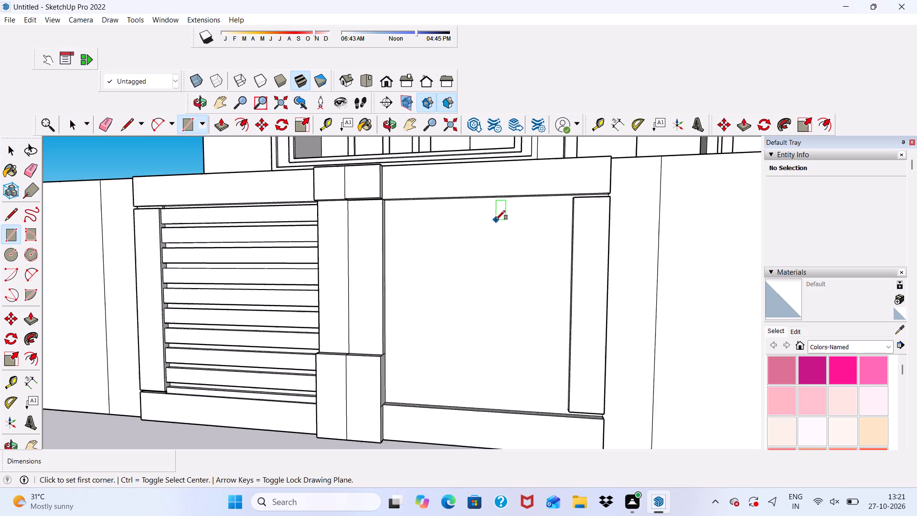
pyautogui.scroll(1, 496, 220)
pyautogui.scroll(7, 373, 207)
pyautogui.scroll(-1, 373, 207)
pyautogui.scroll(6, 365, 207)
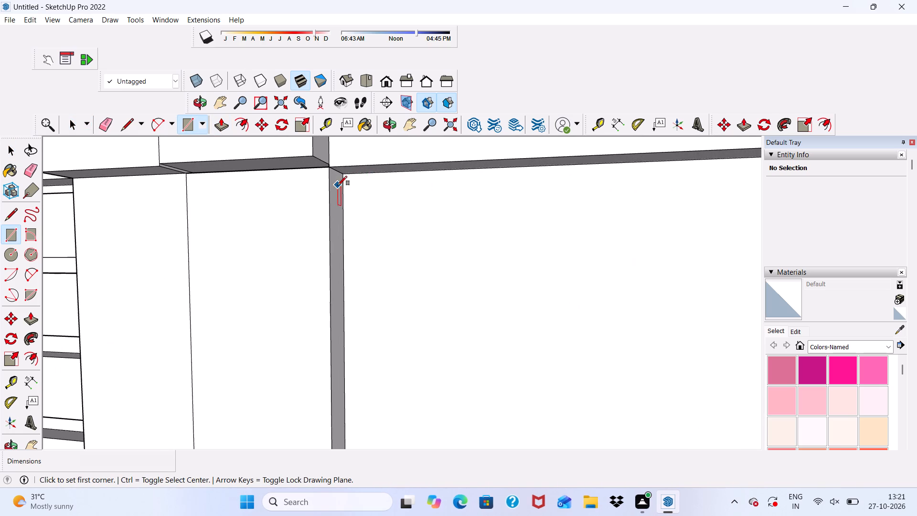
pyautogui.click(344, 183)
pyautogui.scroll(-5, 344, 204)
pyautogui.scroll(-5, 437, 276)
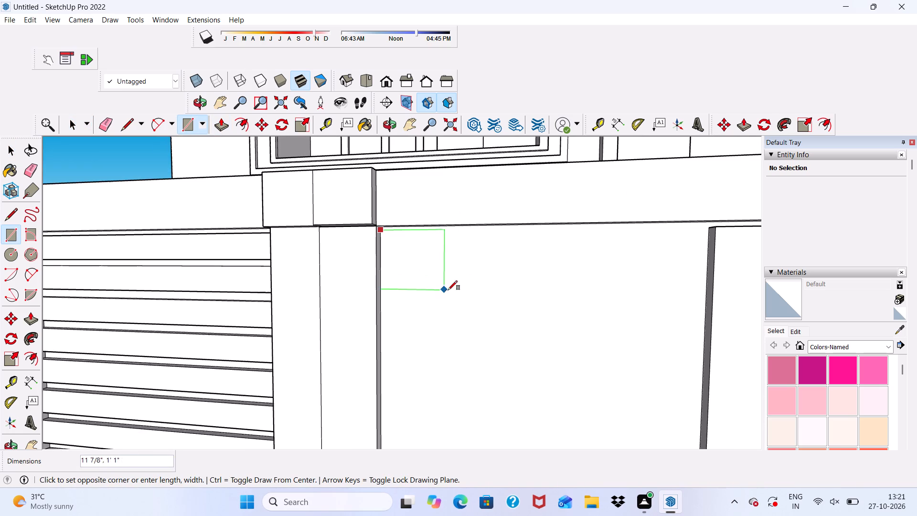
pyautogui.moveTo(650, 273); pyautogui.dragTo(736, 262, button='middle')
pyautogui.scroll(4, 661, 246)
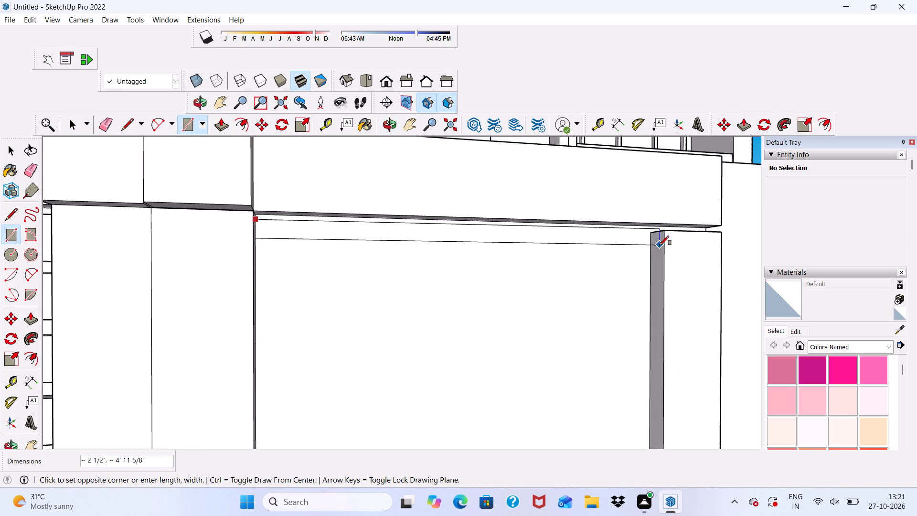
pyautogui.scroll(6, 654, 253)
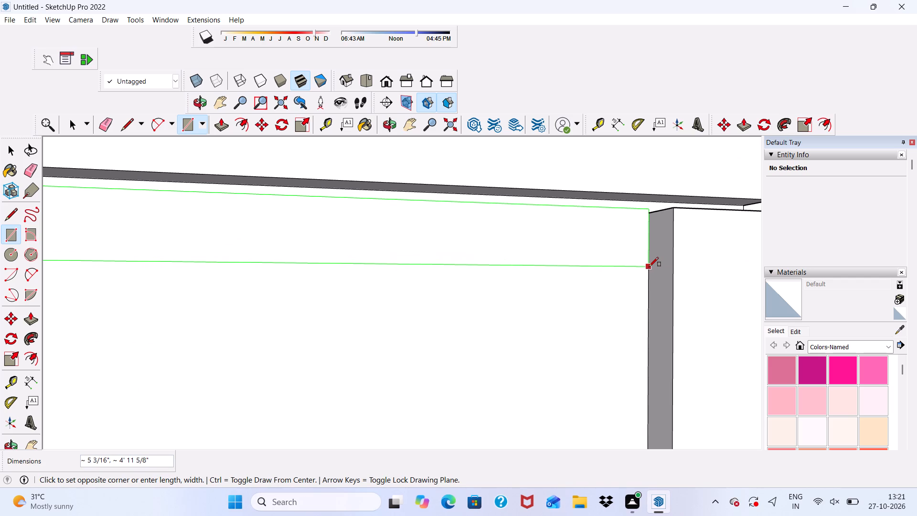
pyautogui.click(649, 267)
pyautogui.scroll(-5, 636, 267)
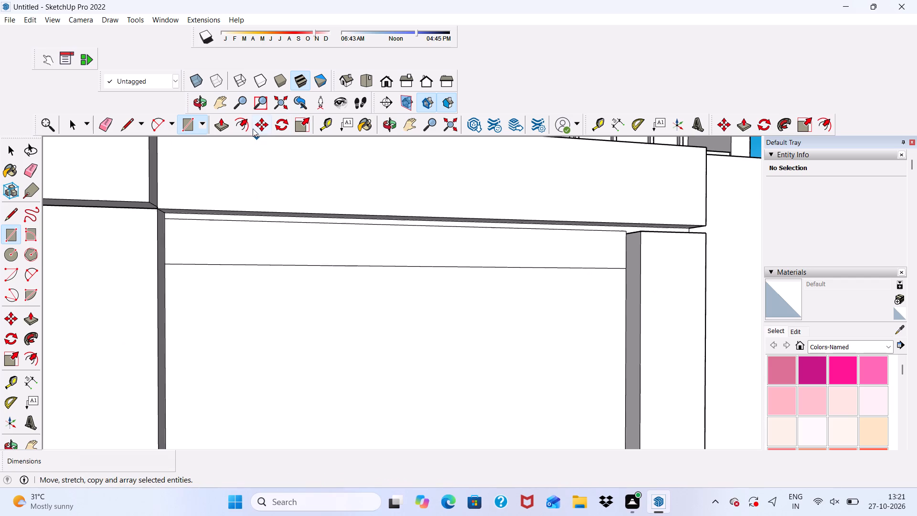
# Copy the slat rectangle about 6 7/16" straight down and array the copy 15 times to fill the adjoining bay.
pyautogui.press('space')
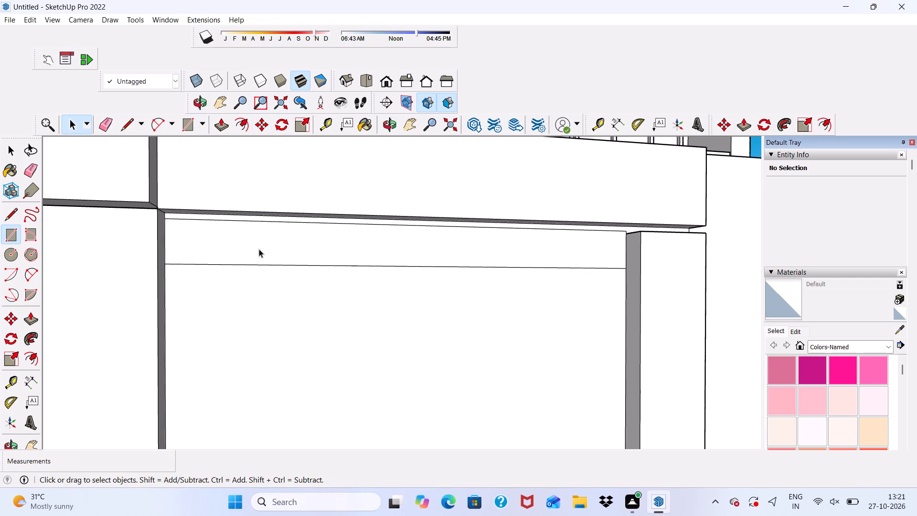
pyautogui.doubleClick(260, 257)
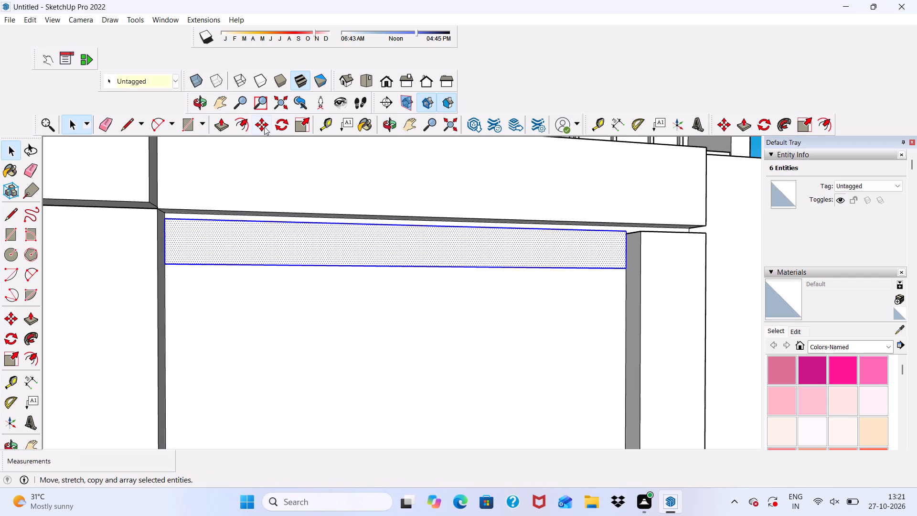
pyautogui.click(262, 121)
pyautogui.click(259, 242)
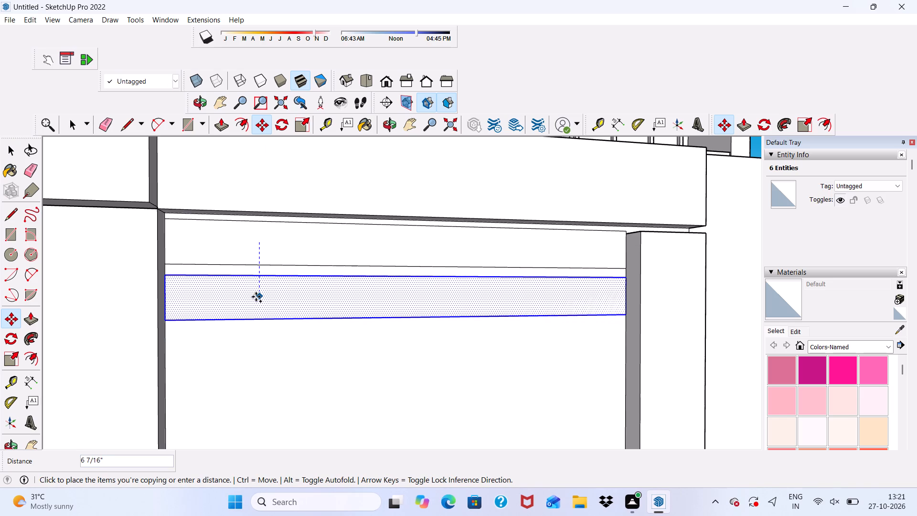
pyautogui.click(256, 297)
pyautogui.hotkey('shift', '*')
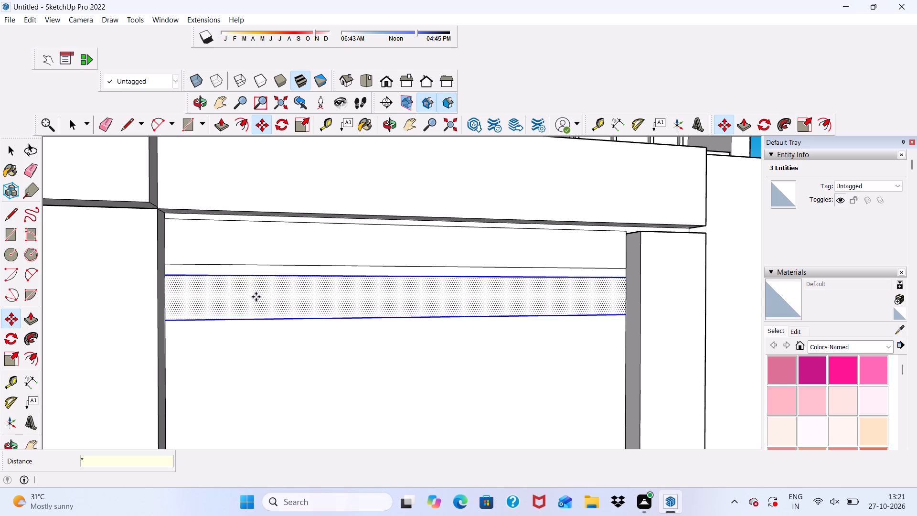
pyautogui.write('15')
pyautogui.press('Return')
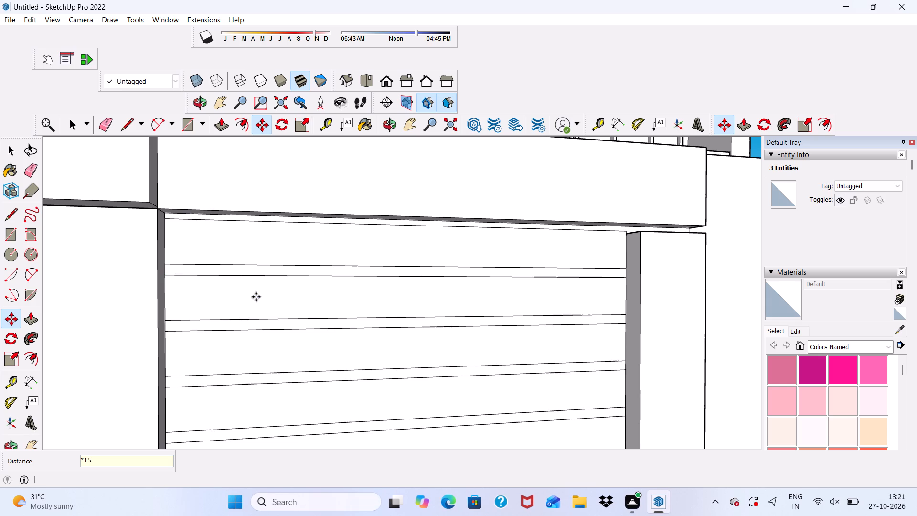
# Erase the long horizontal edges of the surplus slat copies that extend below the adjoining bay's bottom band.
pyautogui.scroll(-17, 256, 297)
pyautogui.moveTo(404, 415); pyautogui.dragTo(396, 333, button='middle')
pyautogui.scroll(4, 396, 333)
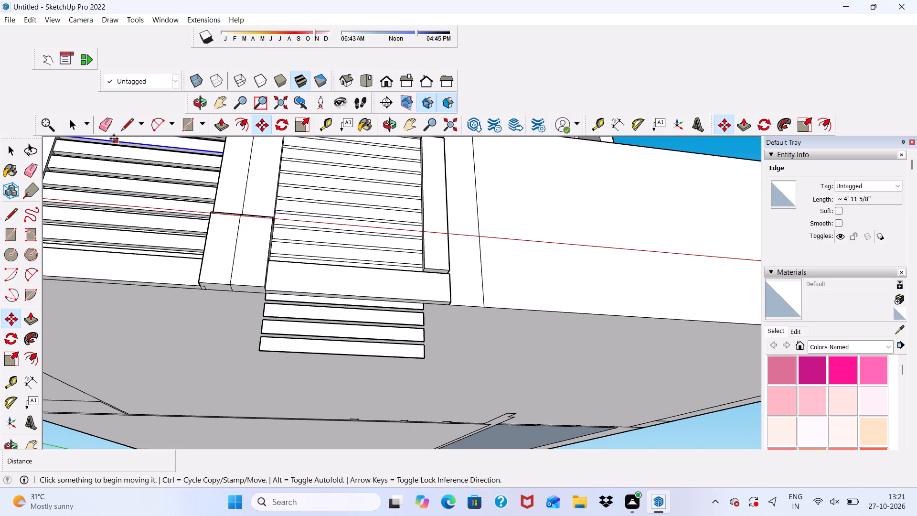
pyautogui.click(107, 124)
pyautogui.scroll(14, 272, 292)
pyautogui.moveTo(299, 306); pyautogui.dragTo(302, 323)
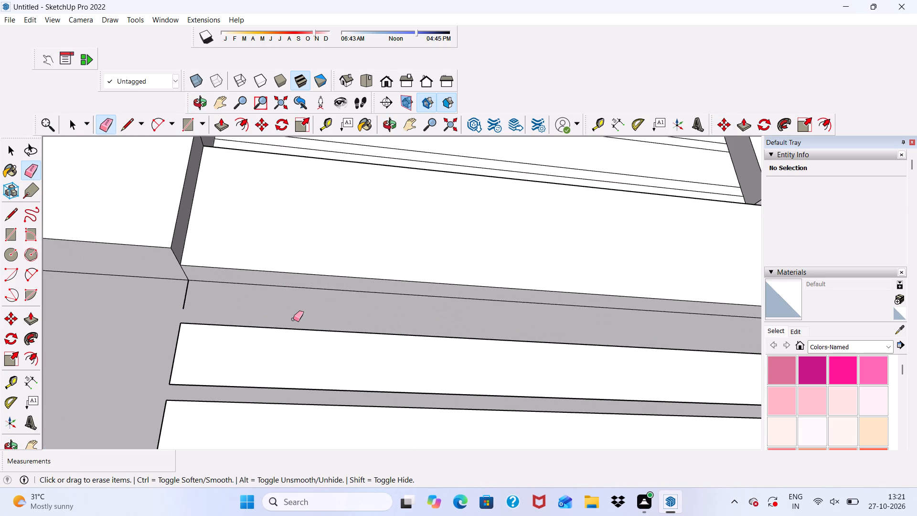
pyautogui.scroll(3, 293, 319)
pyautogui.moveTo(293, 323); pyautogui.dragTo(293, 345)
pyautogui.scroll(-13, 280, 228)
pyautogui.scroll(5, 341, 309)
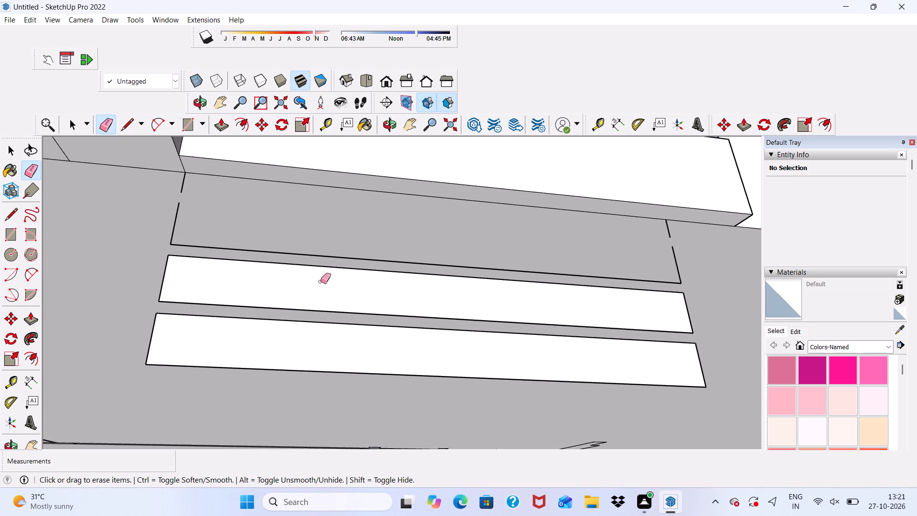
pyautogui.moveTo(324, 253); pyautogui.dragTo(323, 359)
pyautogui.click(323, 371)
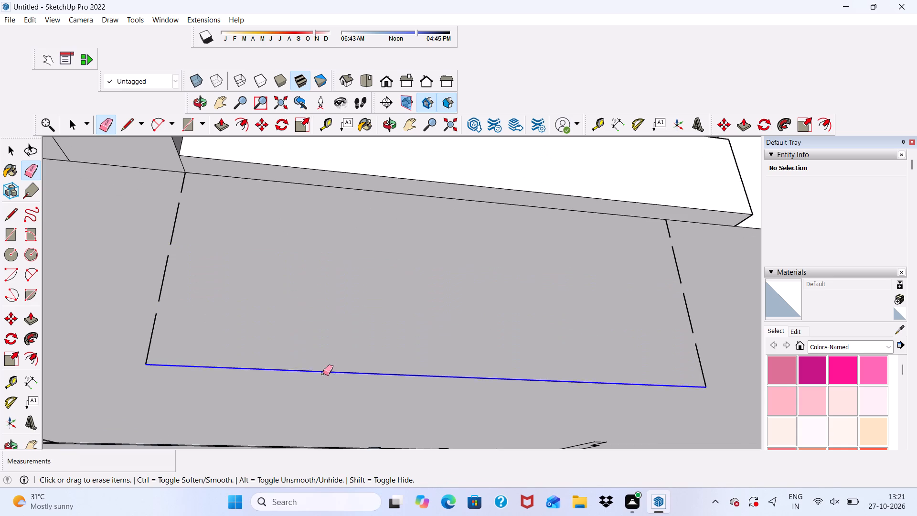
pyautogui.click(323, 377)
# Erase the leftover short end edges of the surplus slats below the wall on the pillar side.
pyautogui.scroll(7, 145, 176)
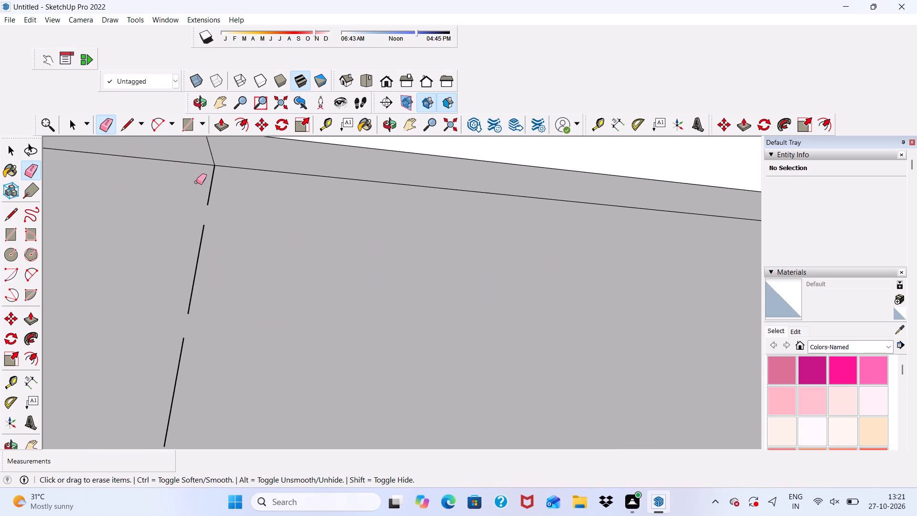
pyautogui.moveTo(199, 182); pyautogui.dragTo(208, 188)
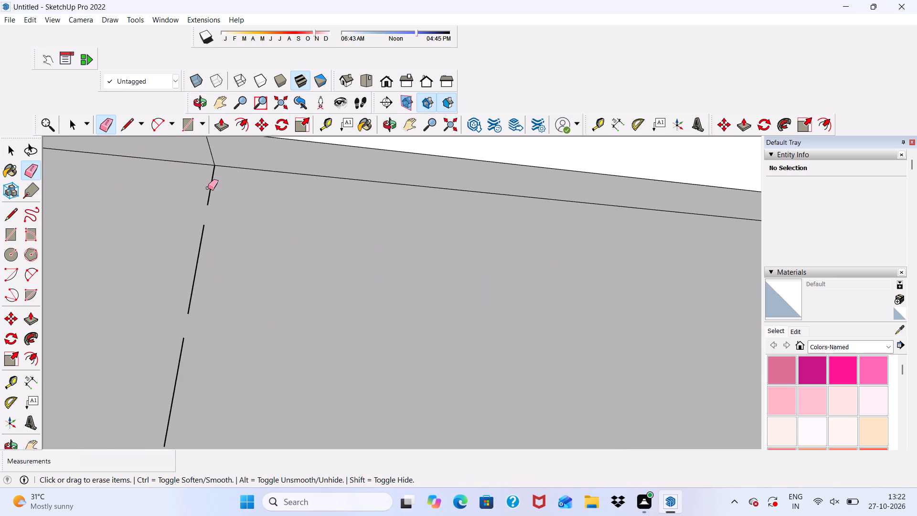
pyautogui.click(212, 189)
pyautogui.click(204, 231)
pyautogui.moveTo(206, 219); pyautogui.dragTo(209, 241)
pyautogui.click(188, 264)
pyautogui.click(198, 258)
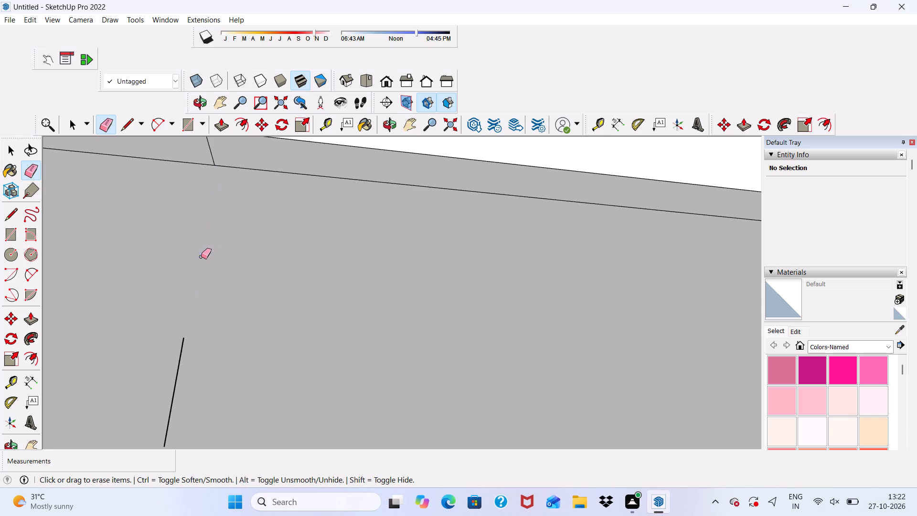
pyautogui.scroll(-11, 215, 201)
pyautogui.scroll(6, 173, 288)
pyautogui.moveTo(263, 201); pyautogui.dragTo(268, 203)
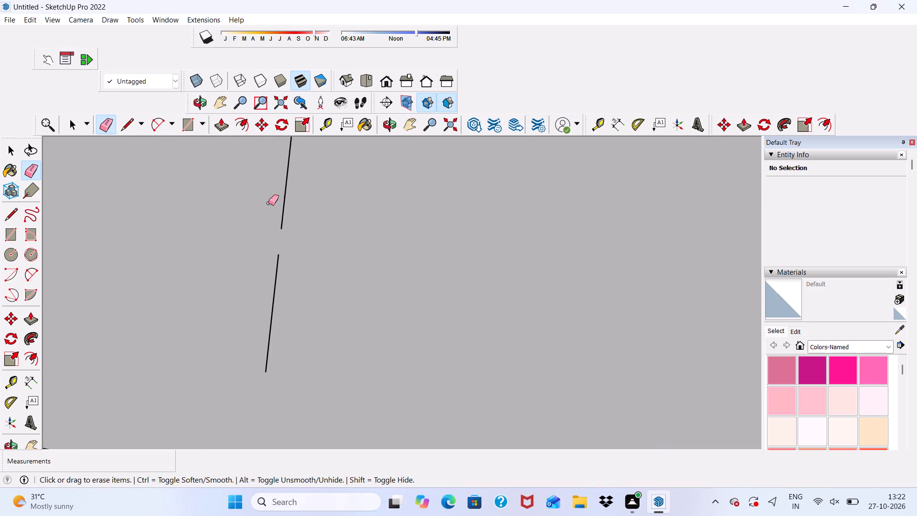
pyautogui.moveTo(268, 203); pyautogui.dragTo(283, 220)
pyautogui.moveTo(281, 268); pyautogui.dragTo(282, 285)
pyautogui.moveTo(268, 296); pyautogui.dragTo(277, 321)
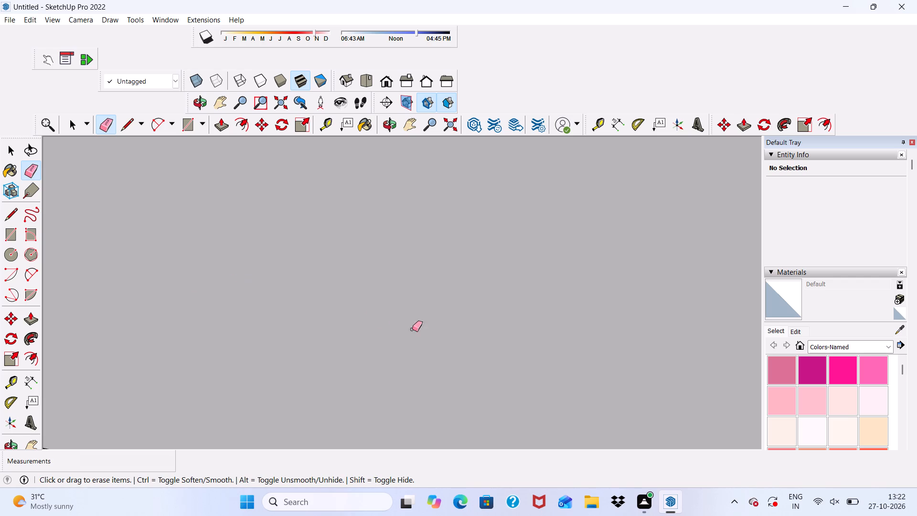
# Erase the leftover short end edges of the surplus slats below the wall on the far stile side.
pyautogui.scroll(-4, 256, 261)
pyautogui.scroll(-5, 171, 294)
pyautogui.scroll(4, 488, 268)
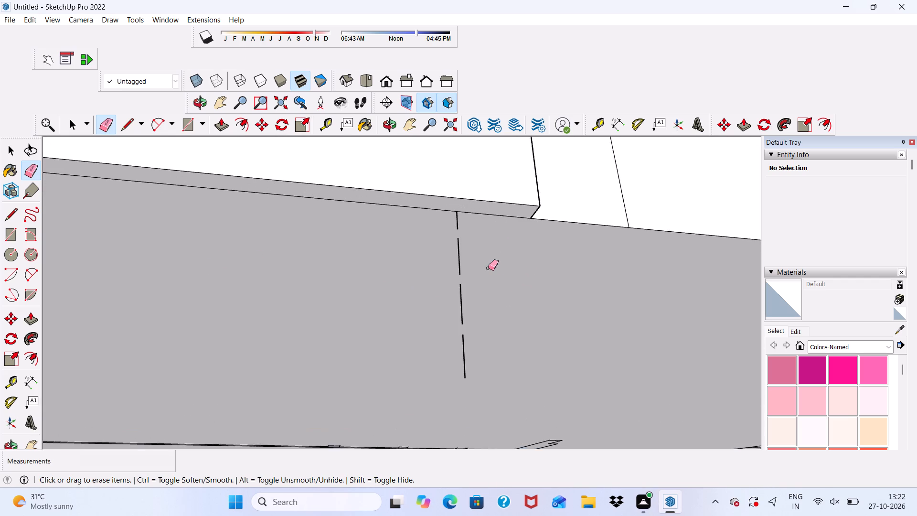
pyautogui.scroll(6, 488, 268)
pyautogui.click(462, 223)
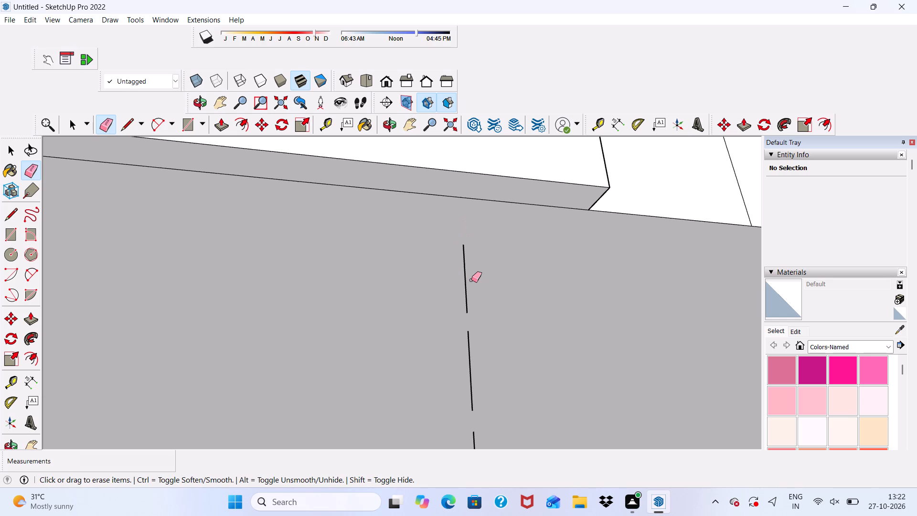
pyautogui.moveTo(472, 280); pyautogui.dragTo(462, 302)
pyautogui.moveTo(464, 343); pyautogui.dragTo(469, 360)
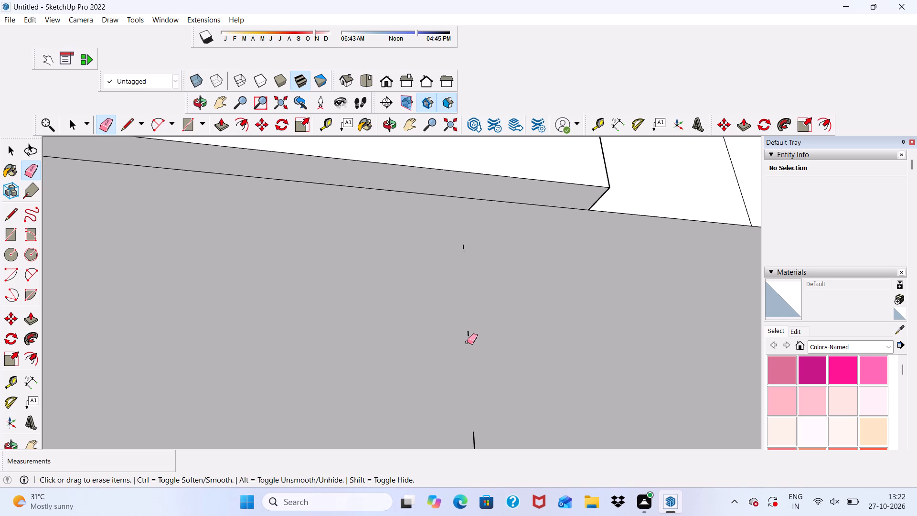
pyautogui.scroll(1, 467, 250)
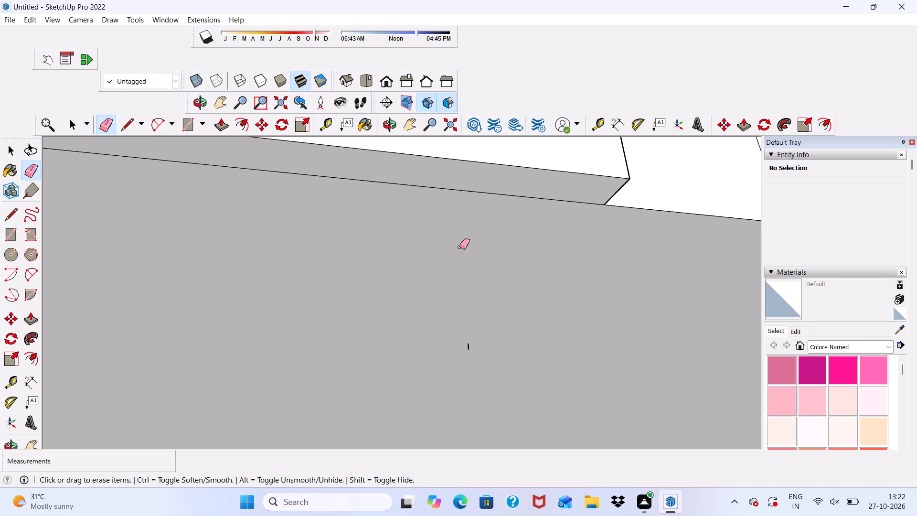
pyautogui.moveTo(459, 247); pyautogui.dragTo(465, 247)
pyautogui.moveTo(466, 349); pyautogui.dragTo(470, 344)
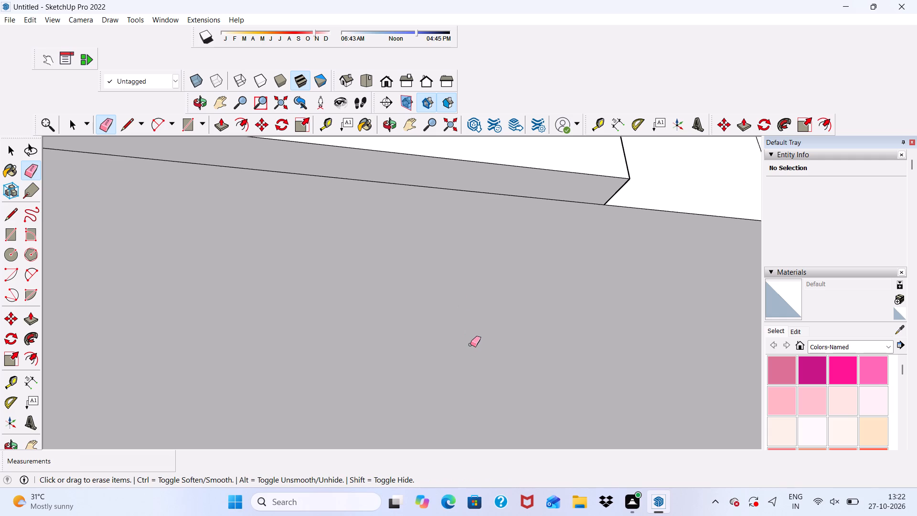
pyautogui.scroll(-9, 469, 303)
pyautogui.scroll(-1, 478, 392)
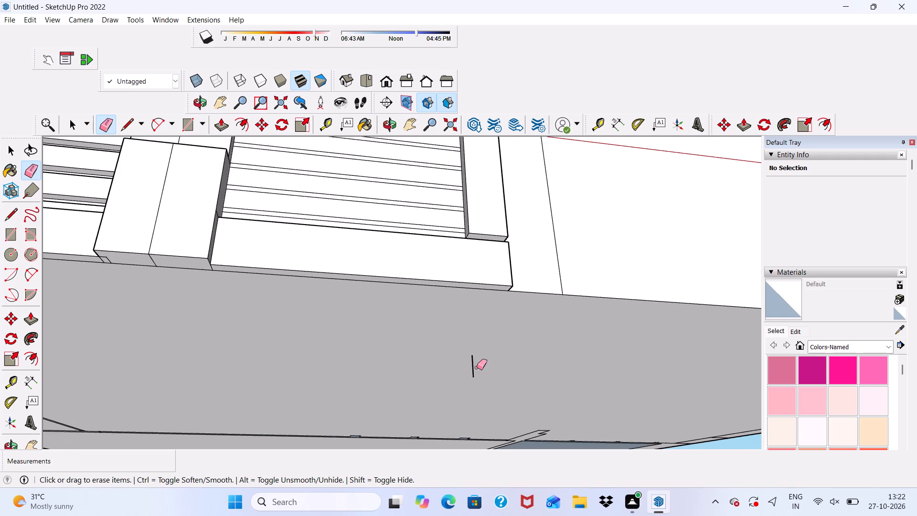
pyautogui.moveTo(473, 359); pyautogui.dragTo(469, 380)
pyautogui.scroll(-1, 469, 350)
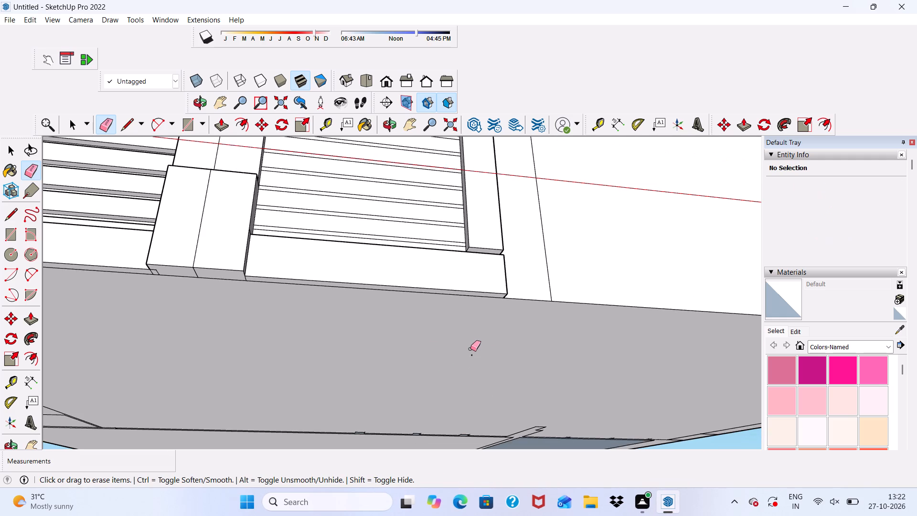
pyautogui.scroll(-1, 442, 349)
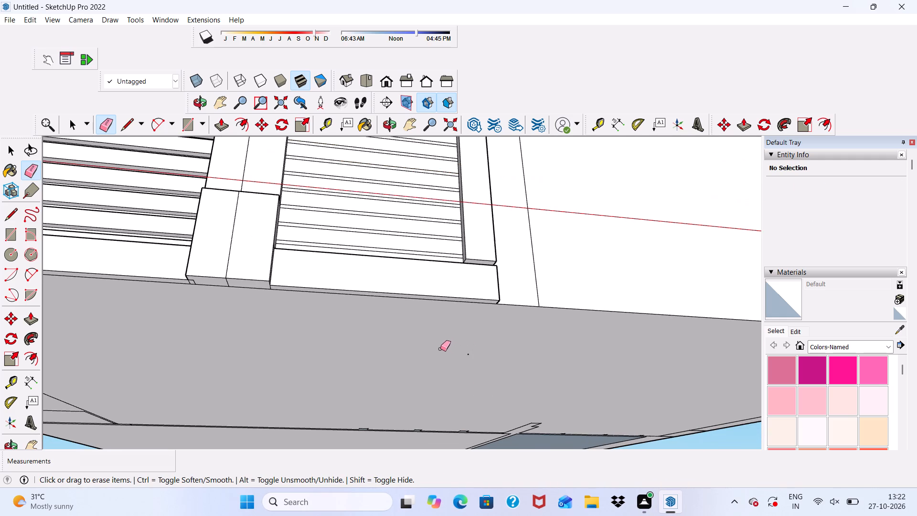
pyautogui.scroll(-1, 432, 350)
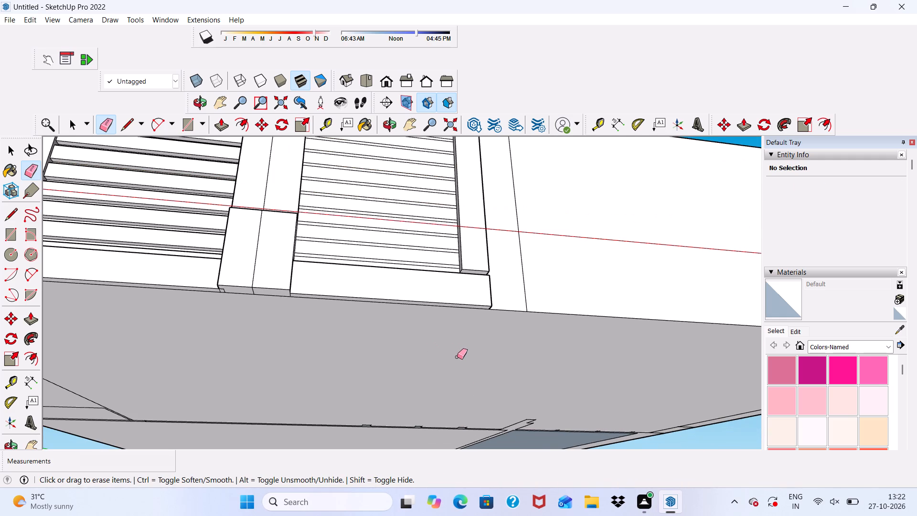
pyautogui.moveTo(461, 352); pyautogui.dragTo(465, 364)
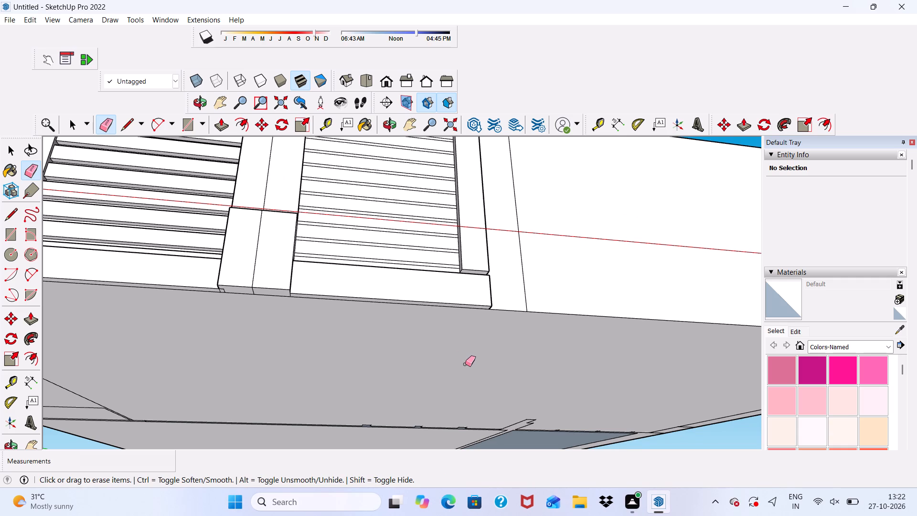
pyautogui.press('space')
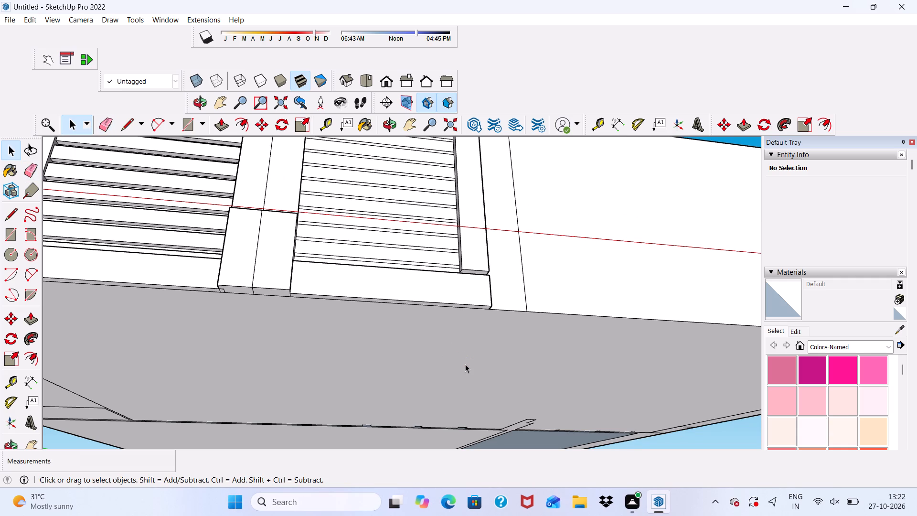
# Push/Pull the adjoining bay's top slat, just below the top band, outward 3".
pyautogui.scroll(-4, 465, 364)
pyautogui.moveTo(470, 382); pyautogui.dragTo(449, 474, button='middle')
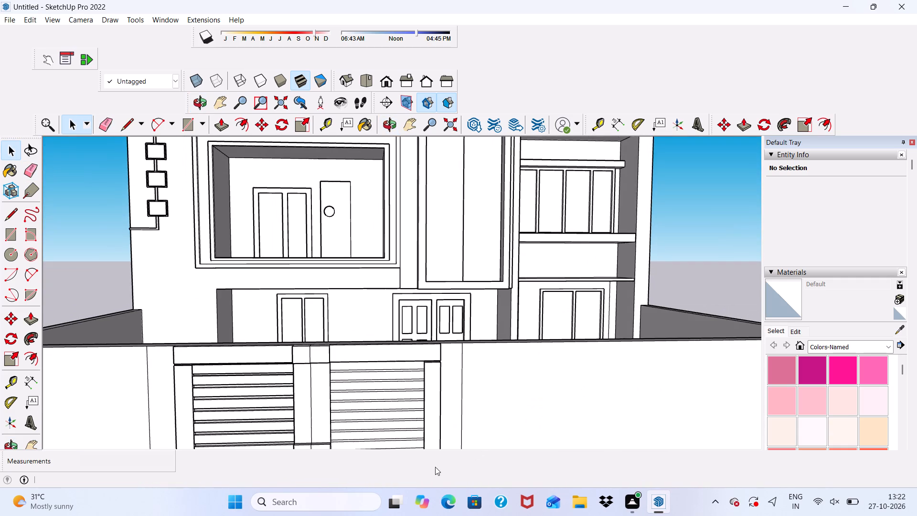
pyautogui.scroll(4, 405, 403)
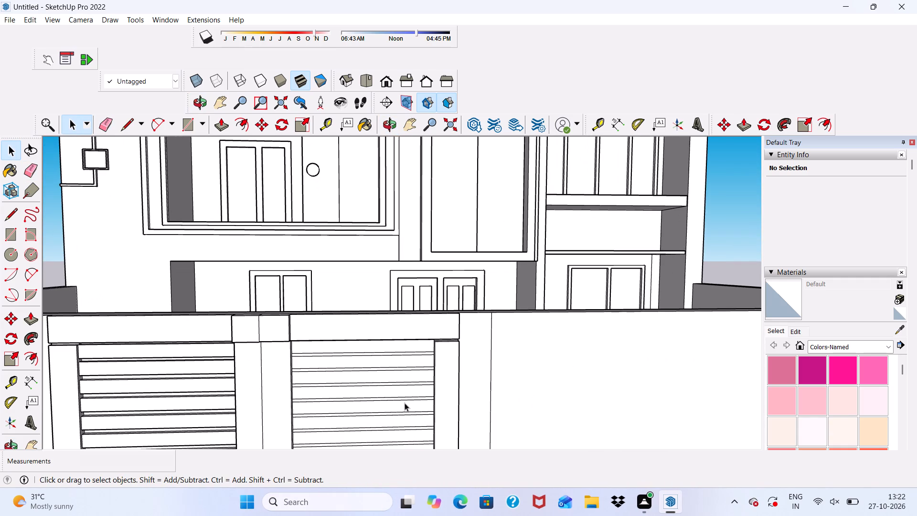
pyautogui.scroll(1, 405, 403)
pyautogui.scroll(-2, 401, 397)
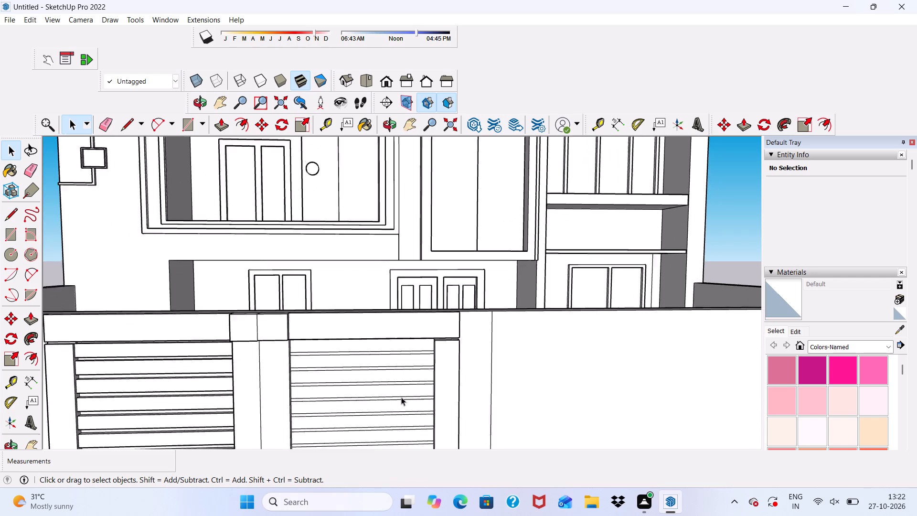
pyautogui.scroll(-3, 401, 397)
pyautogui.scroll(5, 405, 405)
pyautogui.scroll(-1, 405, 404)
pyautogui.moveTo(405, 404); pyautogui.dragTo(384, 427, button='middle')
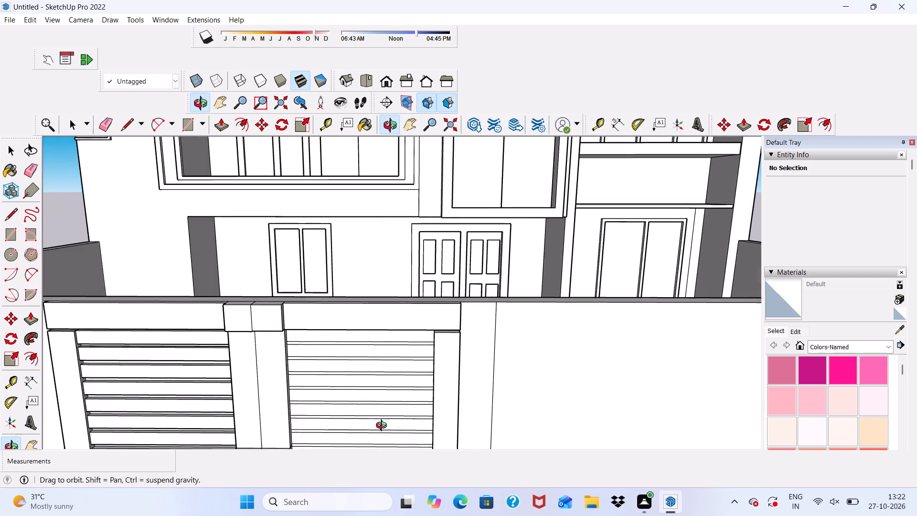
pyautogui.moveTo(384, 427); pyautogui.dragTo(369, 365, button='middle')
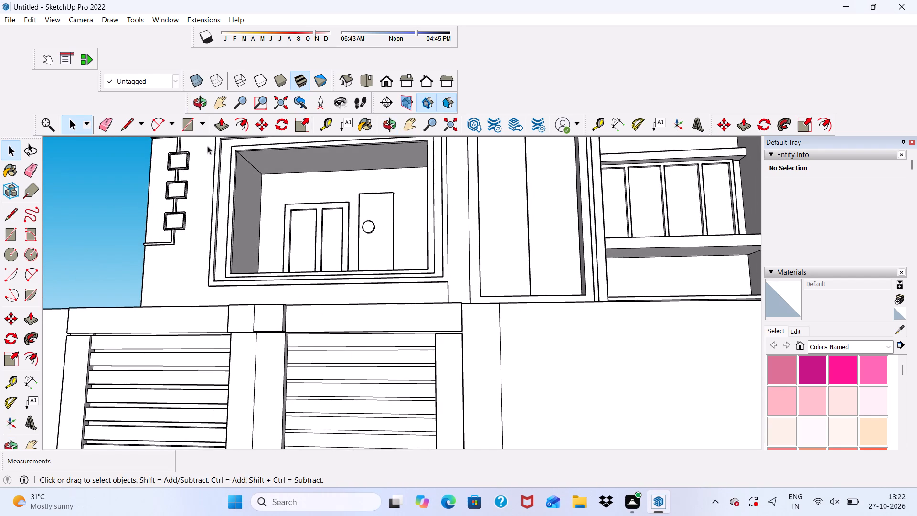
pyautogui.click(220, 121)
pyautogui.scroll(4, 261, 346)
pyautogui.scroll(-2, 277, 329)
pyautogui.scroll(4, 307, 342)
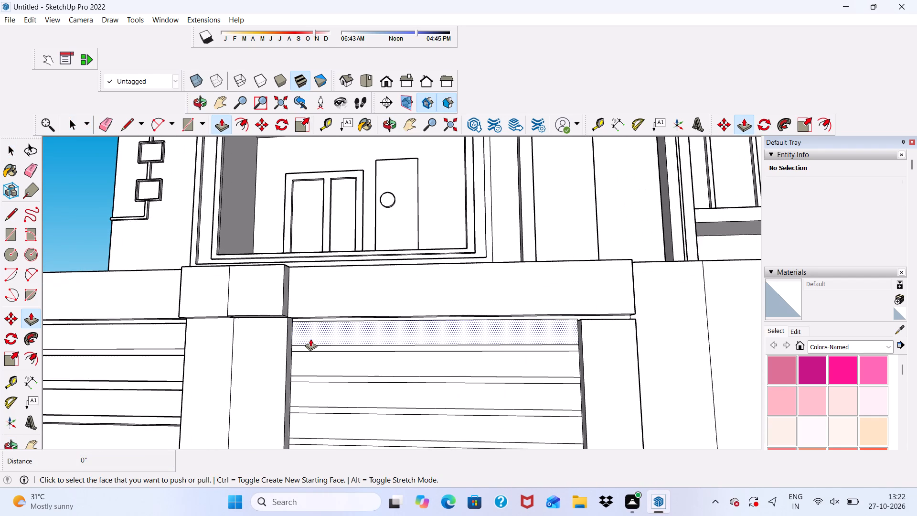
pyautogui.click(311, 339)
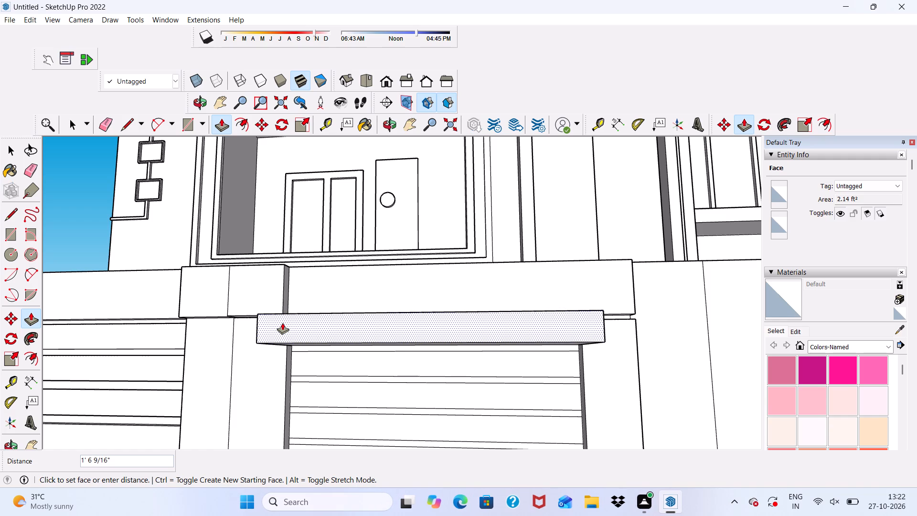
pyautogui.press('3')
pyautogui.hotkey('shift', '"')
pyautogui.press('Return')
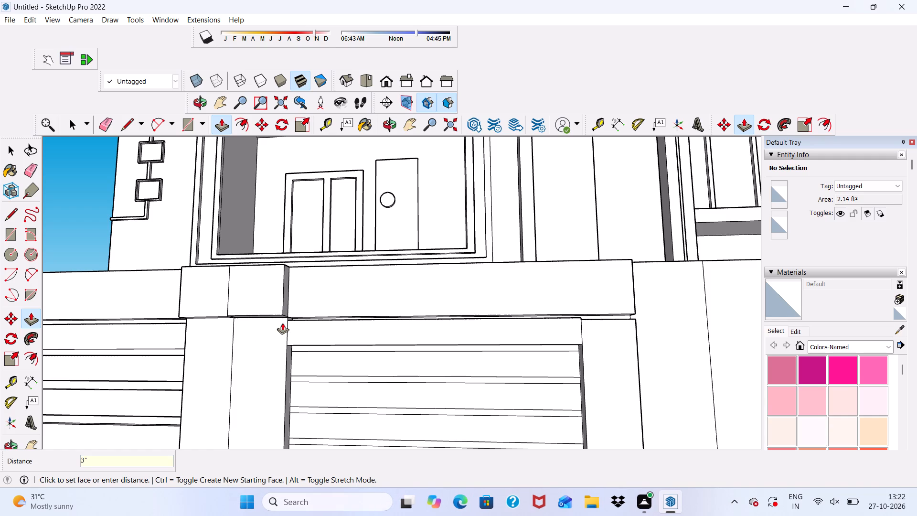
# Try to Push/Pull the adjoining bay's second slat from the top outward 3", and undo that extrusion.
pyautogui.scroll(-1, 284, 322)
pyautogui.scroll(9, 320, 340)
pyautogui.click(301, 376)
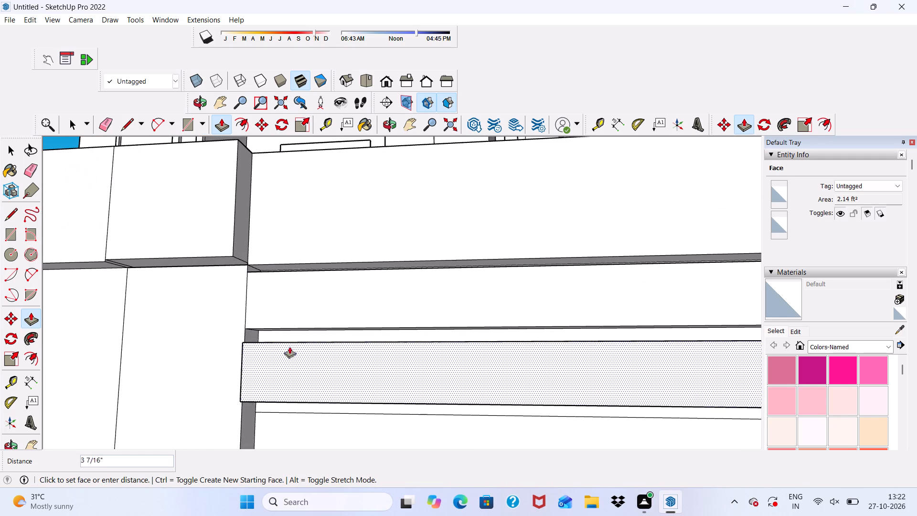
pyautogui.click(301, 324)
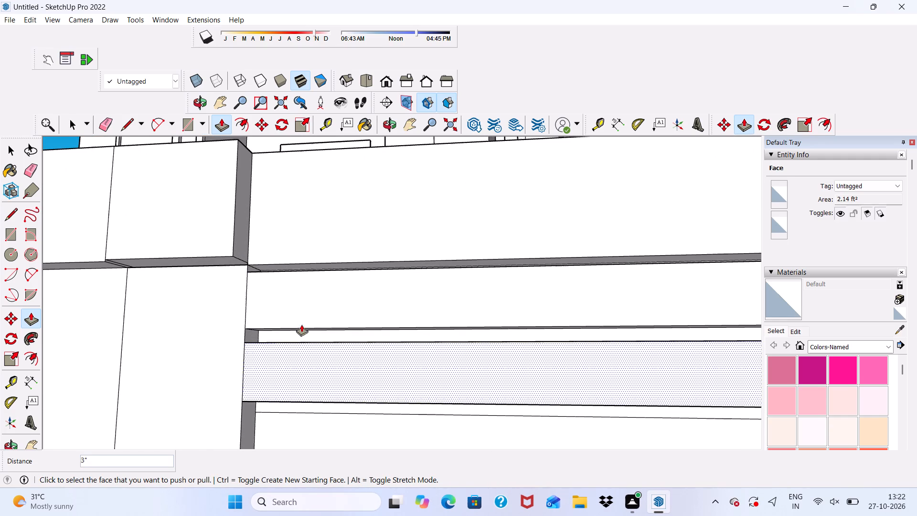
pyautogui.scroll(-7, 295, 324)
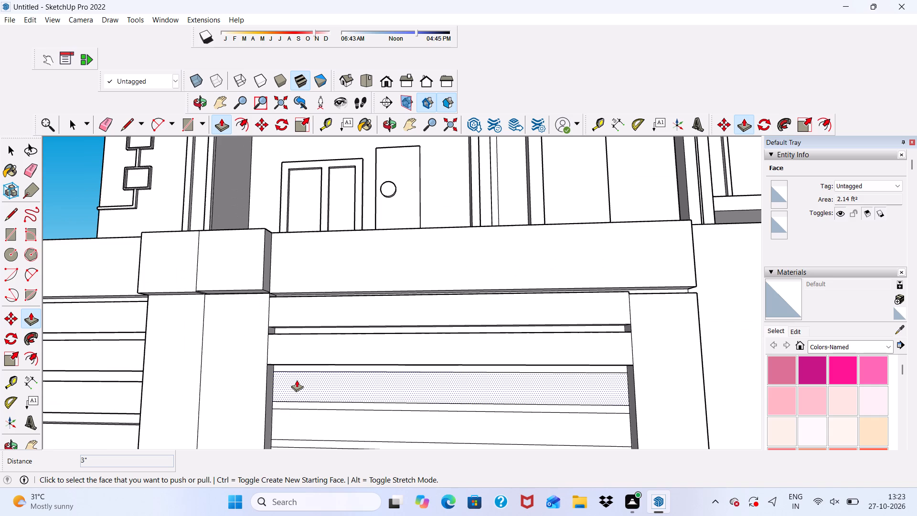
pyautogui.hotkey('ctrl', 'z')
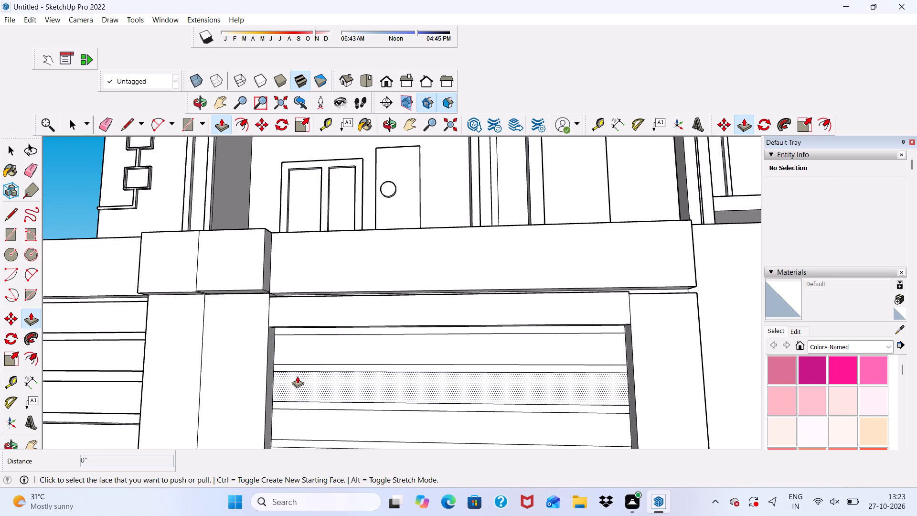
# Undo the adjoining bay's top slat extrusion and Push/Pull that slat outward 2" instead.
pyautogui.hotkey('ctrl', 'z')
pyautogui.scroll(5, 304, 312)
pyautogui.click(307, 319)
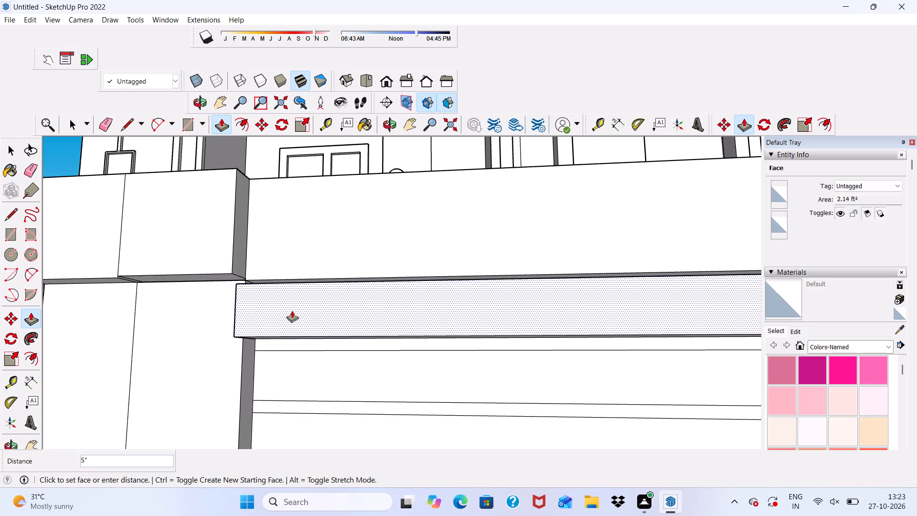
pyautogui.press('2')
pyautogui.hotkey('shift', '"')
pyautogui.press('Return')
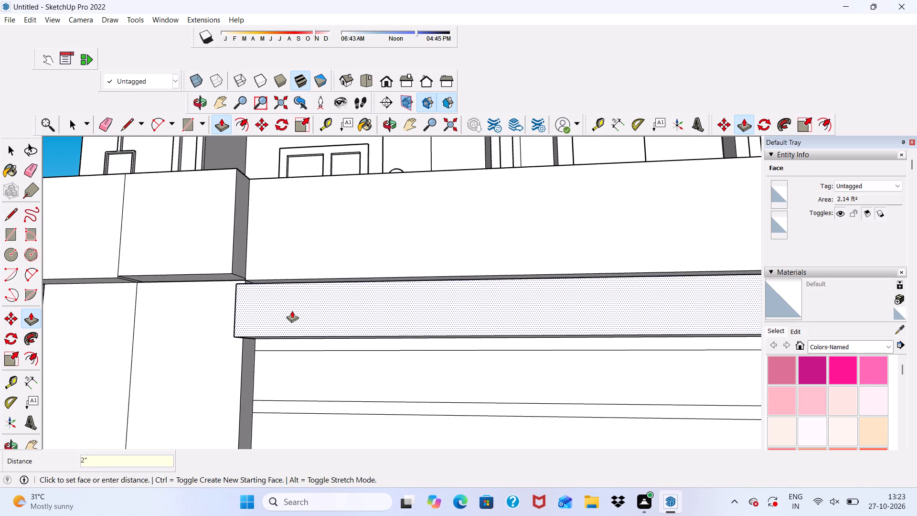
# Push/Pull the adjoining bay's second and third slats from the top outward 2" each.
pyautogui.scroll(1, 302, 380)
pyautogui.click(302, 382)
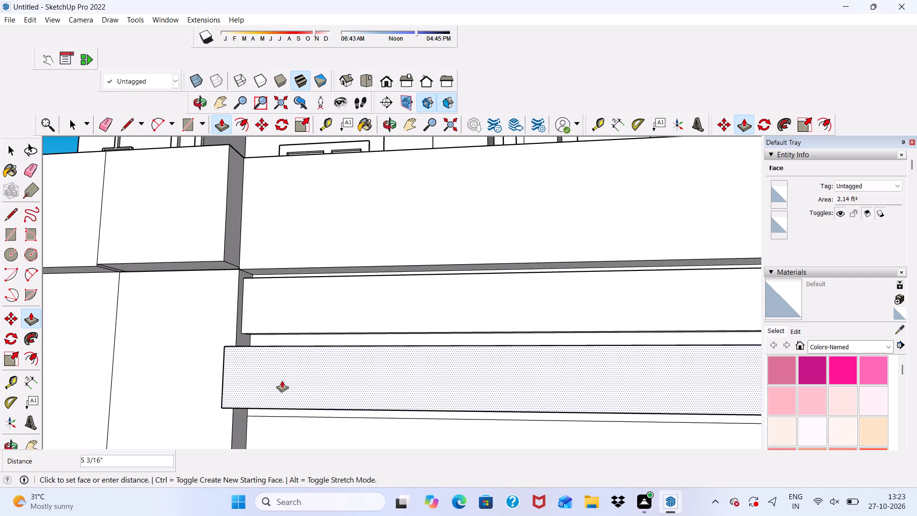
pyautogui.write('2"')
pyautogui.press('Return')
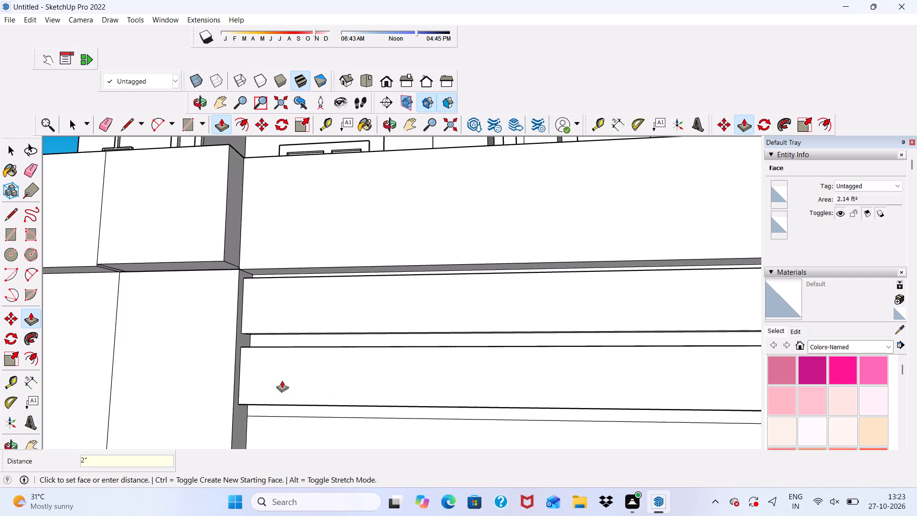
pyautogui.scroll(-6, 278, 351)
pyautogui.scroll(5, 304, 424)
pyautogui.click(302, 392)
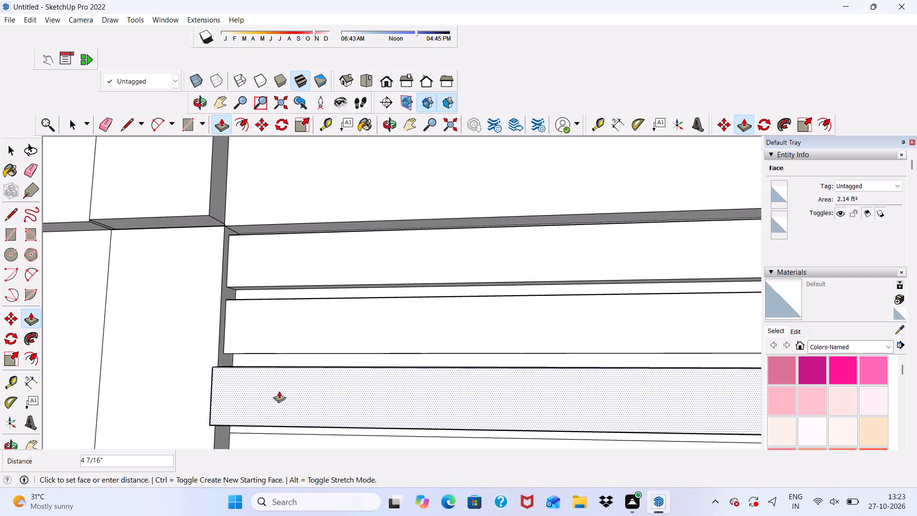
pyautogui.write('2"')
pyautogui.press('Return')
# Push/Pull the adjoining bay's fourth and fifth slats from the top outward 2" each.
pyautogui.scroll(-6, 274, 391)
pyautogui.scroll(3, 302, 450)
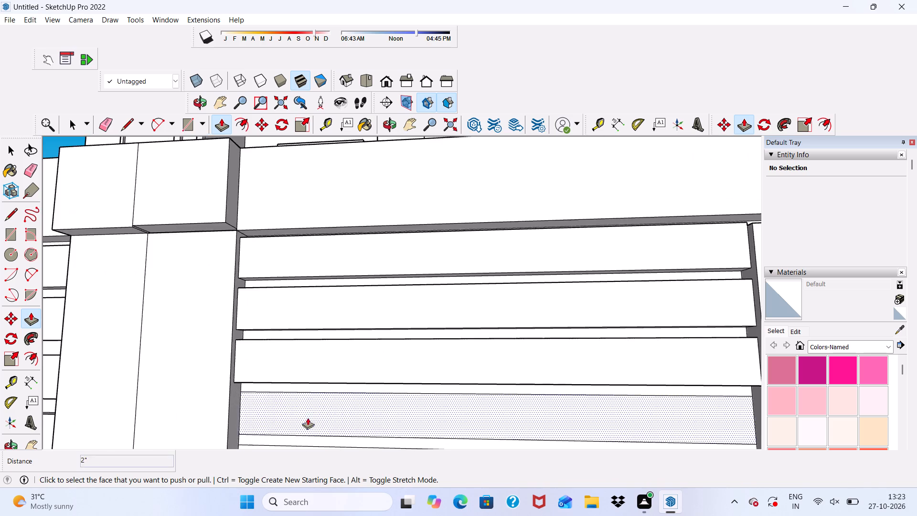
pyautogui.scroll(2, 308, 418)
pyautogui.click(309, 407)
pyautogui.write('2"')
pyautogui.press('Return')
pyautogui.scroll(-5, 274, 403)
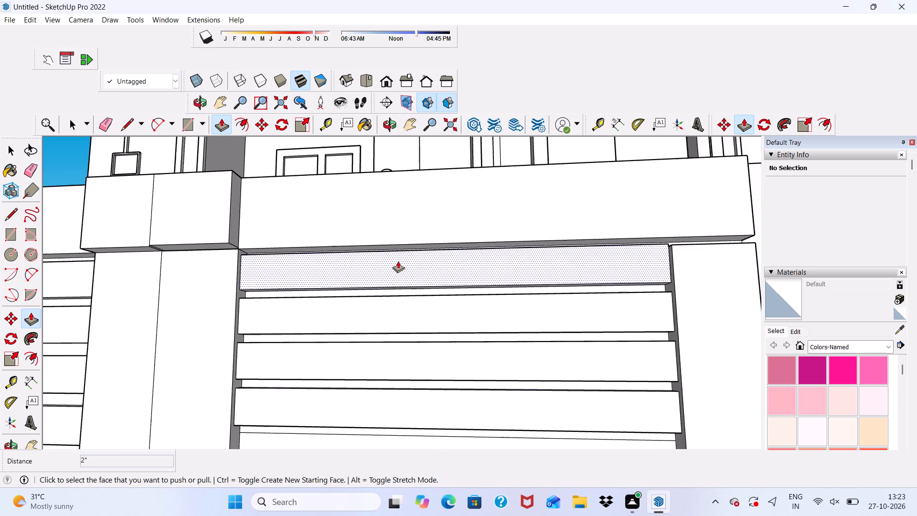
pyautogui.scroll(-9, 398, 260)
pyautogui.scroll(9, 398, 366)
pyautogui.click(355, 337)
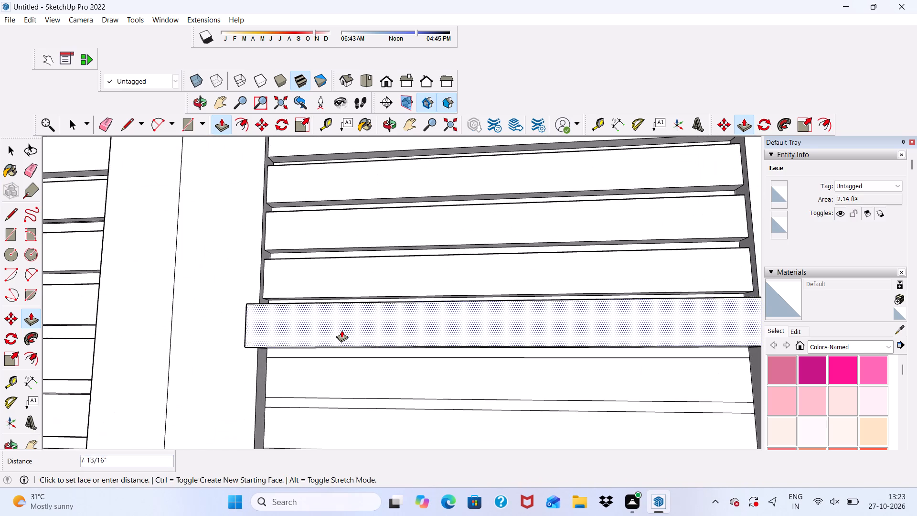
pyautogui.write('2"')
pyautogui.press('Return')
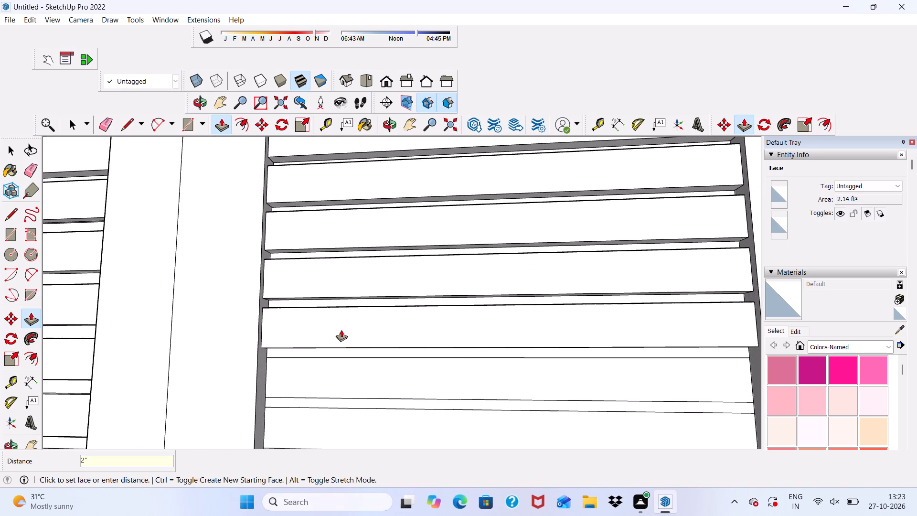
# Push/Pull the adjoining bay's sixth and seventh slats from the top outward 2" each.
pyautogui.scroll(-7, 350, 280)
pyautogui.scroll(6, 329, 318)
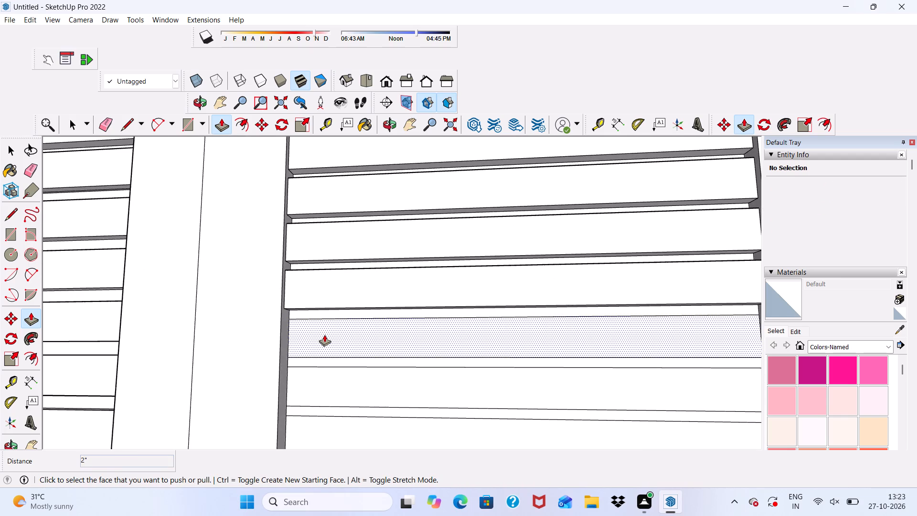
pyautogui.click(324, 334)
pyautogui.write('2"')
pyautogui.press('Return')
pyautogui.scroll(-7, 311, 296)
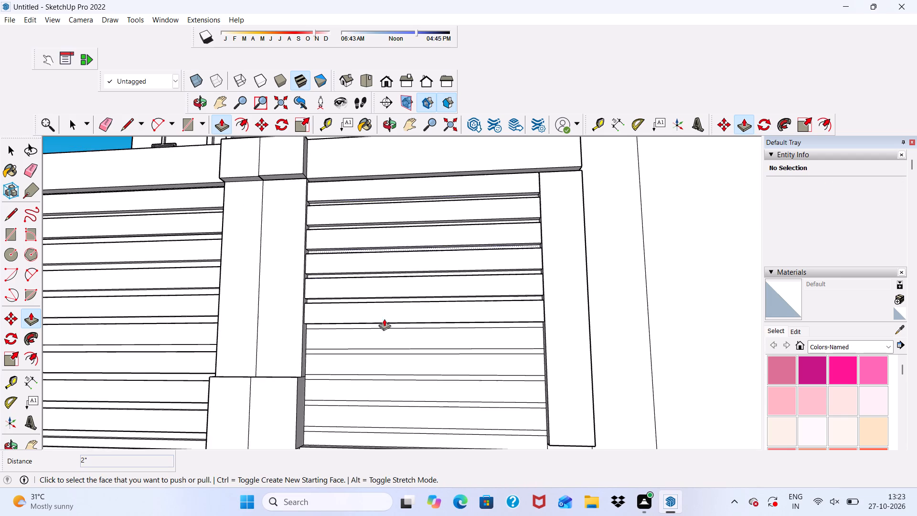
pyautogui.scroll(5, 378, 355)
pyautogui.scroll(-1, 376, 345)
pyautogui.scroll(1, 363, 323)
pyautogui.click(363, 323)
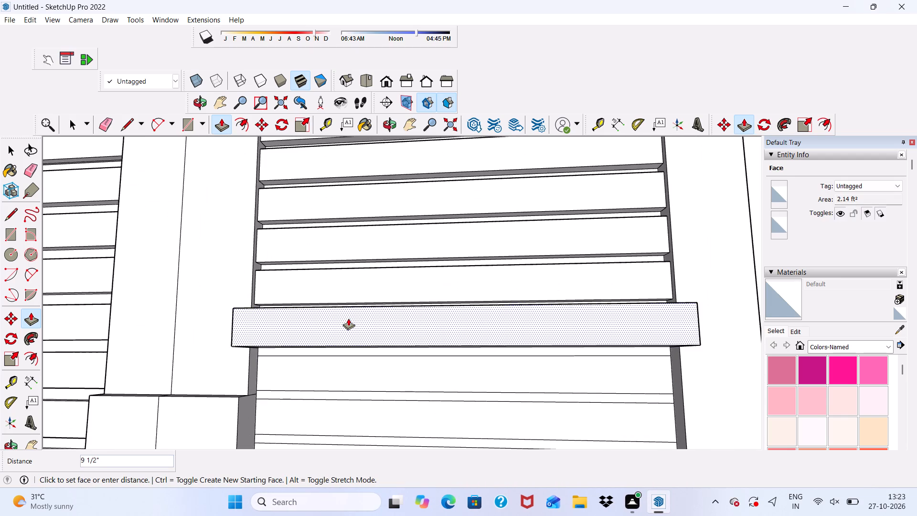
pyautogui.write('2"')
pyautogui.press('Return')
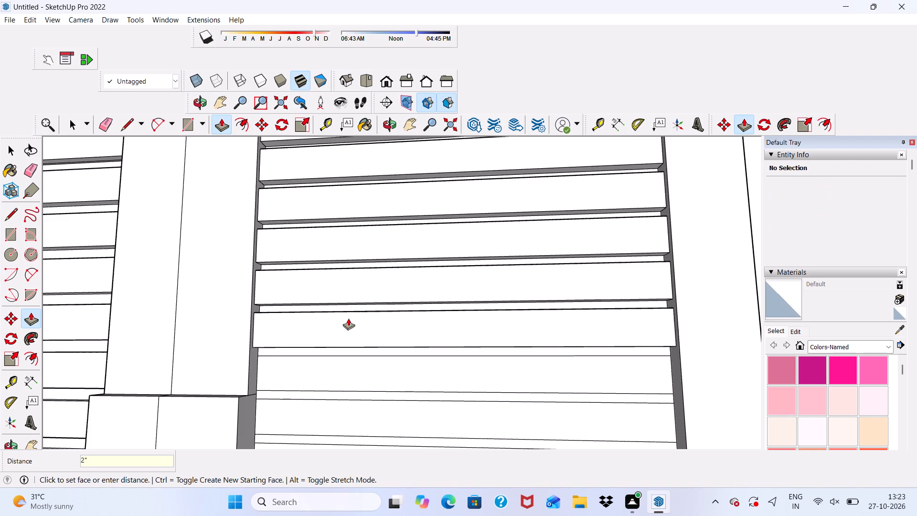
# Push/Pull the adjoining bay's eighth and ninth slats from the top outward 2" each.
pyautogui.scroll(-6, 348, 317)
pyautogui.scroll(10, 338, 361)
pyautogui.click(333, 333)
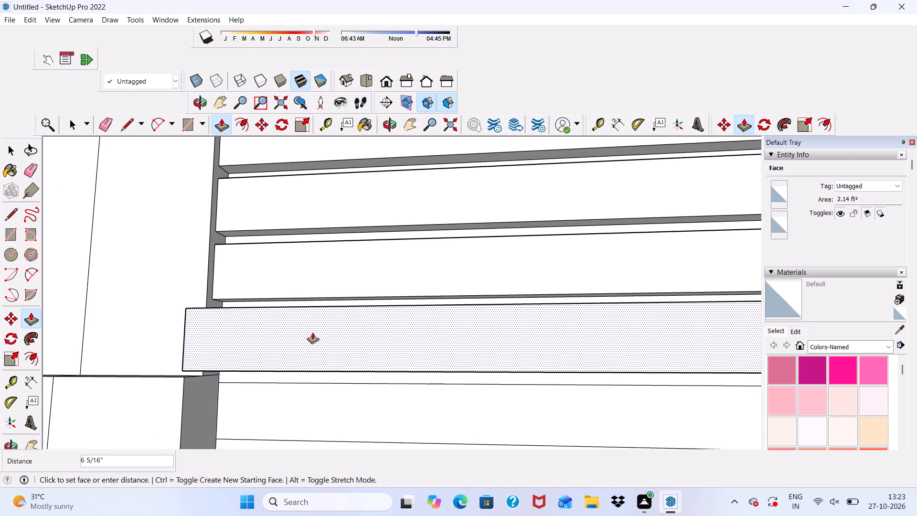
pyautogui.write('2"')
pyautogui.press('Return')
pyautogui.scroll(-7, 312, 332)
pyautogui.scroll(1, 321, 283)
pyautogui.scroll(-6, 321, 283)
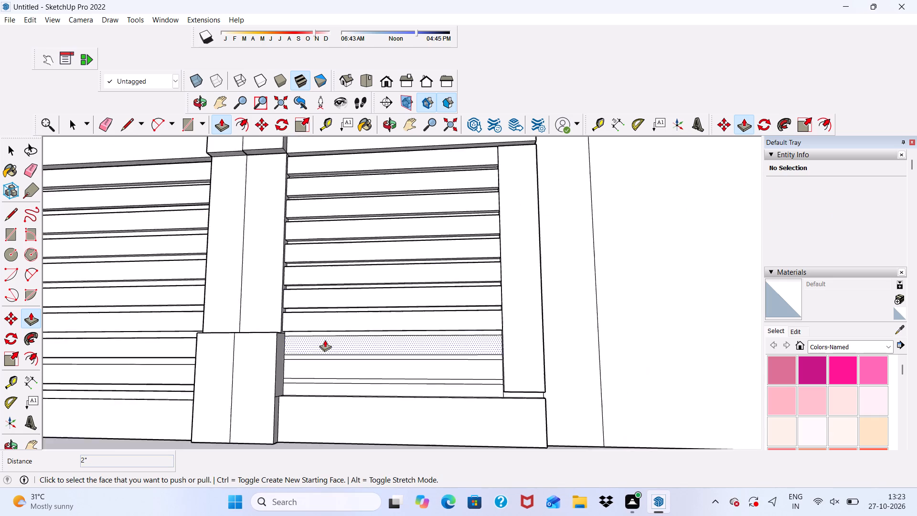
pyautogui.scroll(6, 325, 340)
pyautogui.click(320, 349)
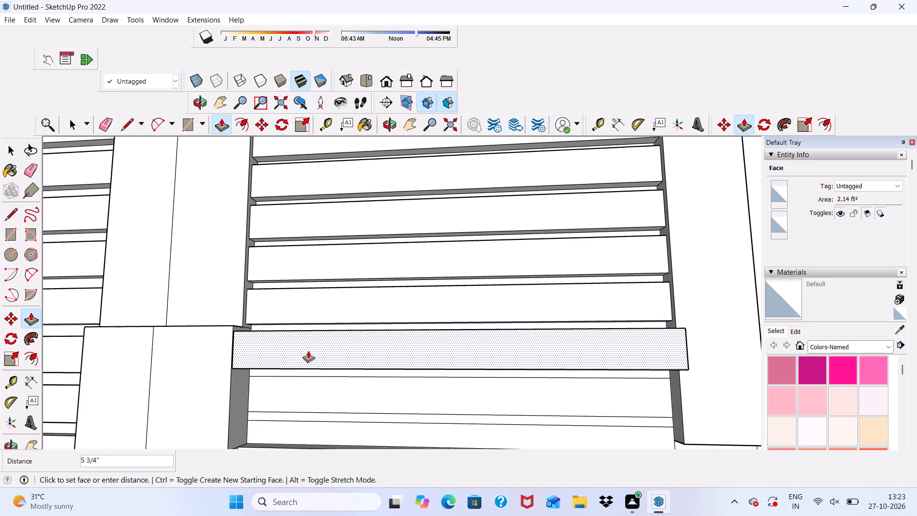
pyautogui.press('2')
pyautogui.hotkey('shift', '"')
pyautogui.press('Return')
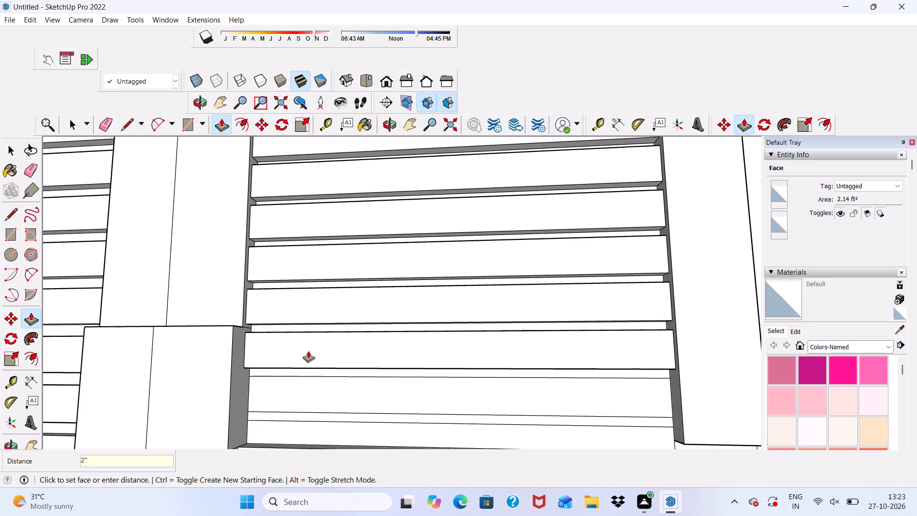
# Push/Pull the adjoining bay's last two slats, including the narrower one above the bottom band, outward 2" each.
pyautogui.scroll(-7, 308, 351)
pyautogui.scroll(6, 308, 369)
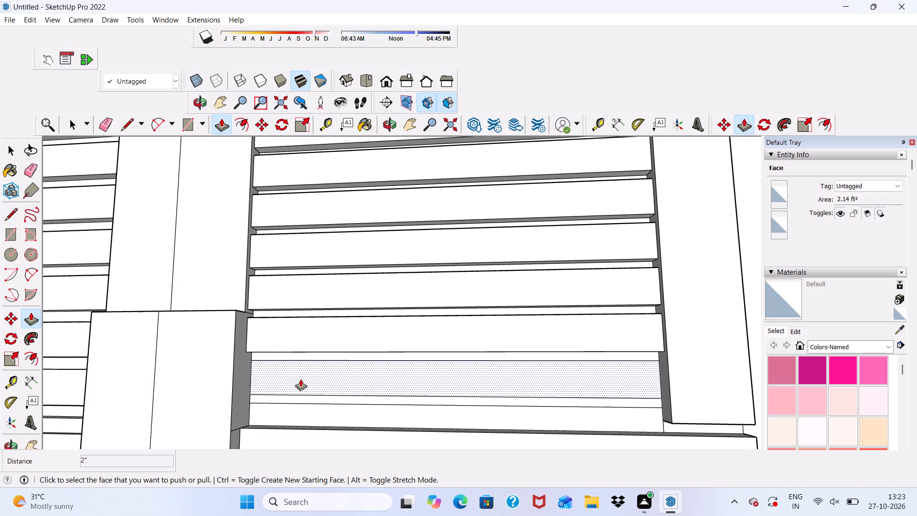
pyautogui.click(300, 379)
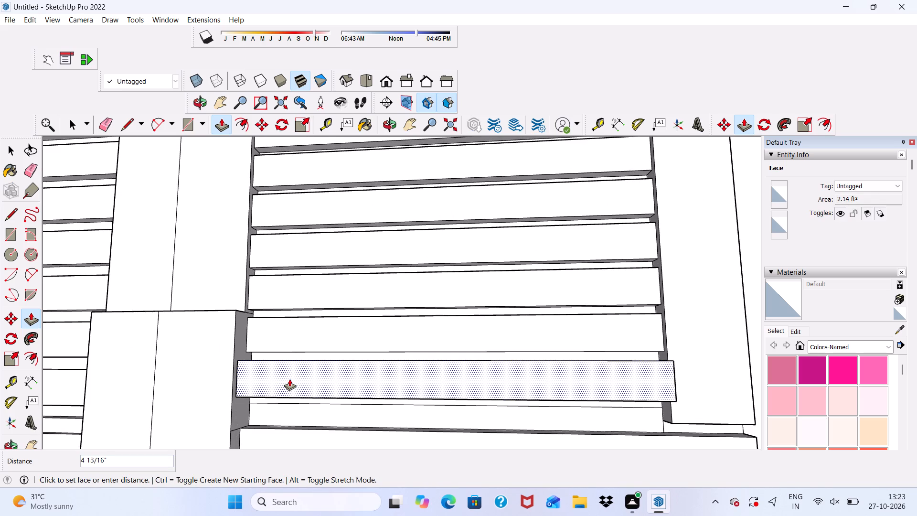
pyautogui.press('2')
pyautogui.hotkey('shift', '"')
pyautogui.press('Return')
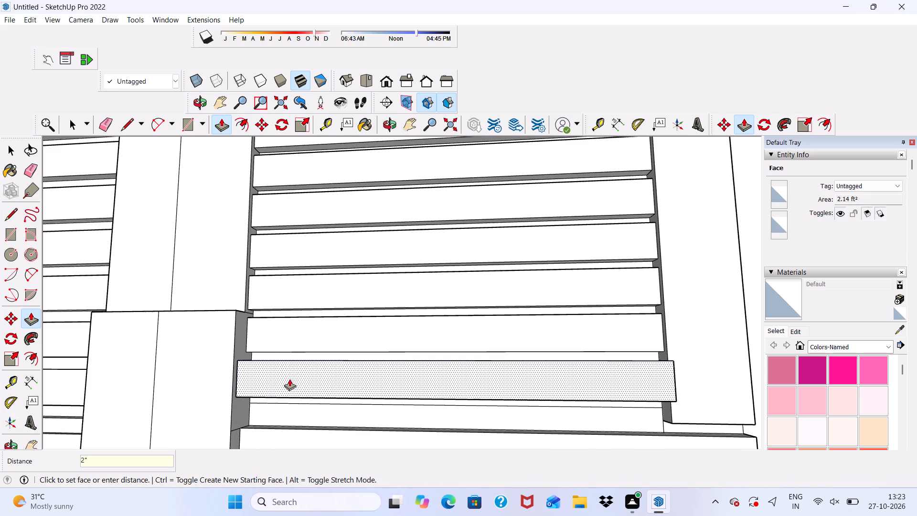
pyautogui.scroll(7, 287, 424)
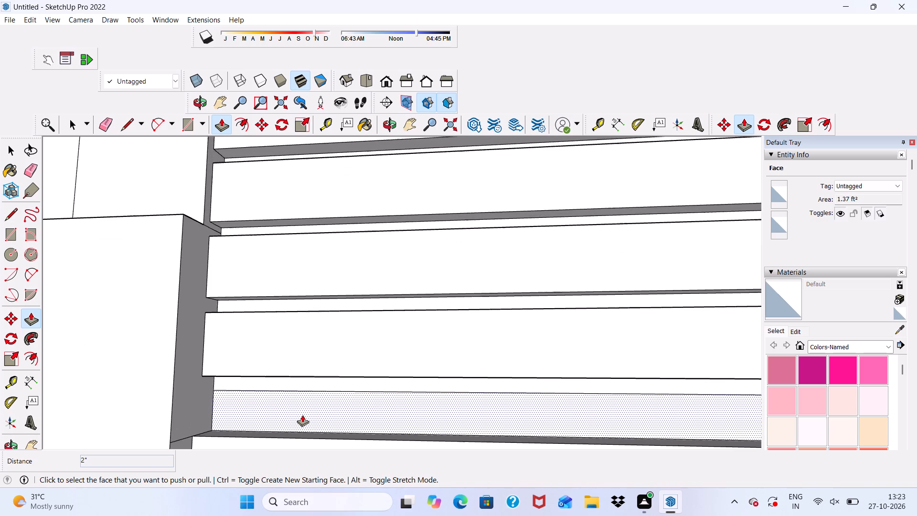
pyautogui.click(302, 415)
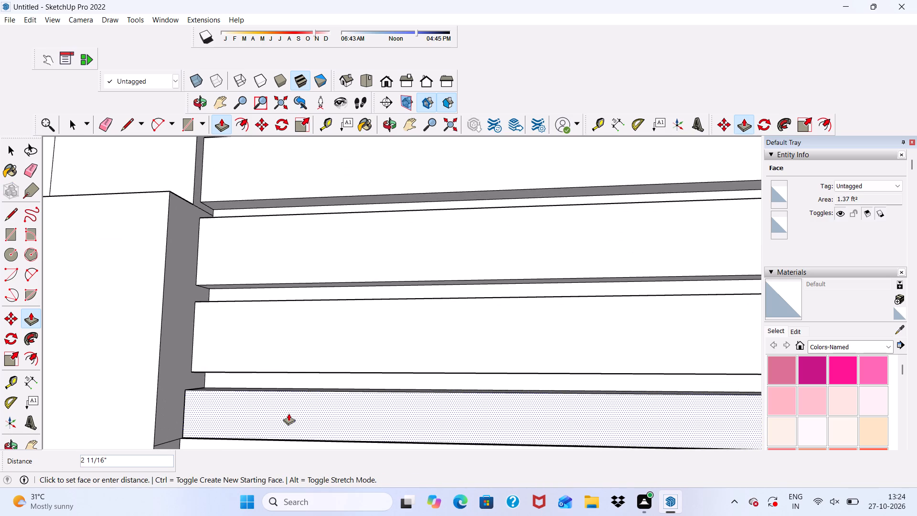
pyautogui.press('2')
pyautogui.hotkey('shift', '"')
pyautogui.press('Return')
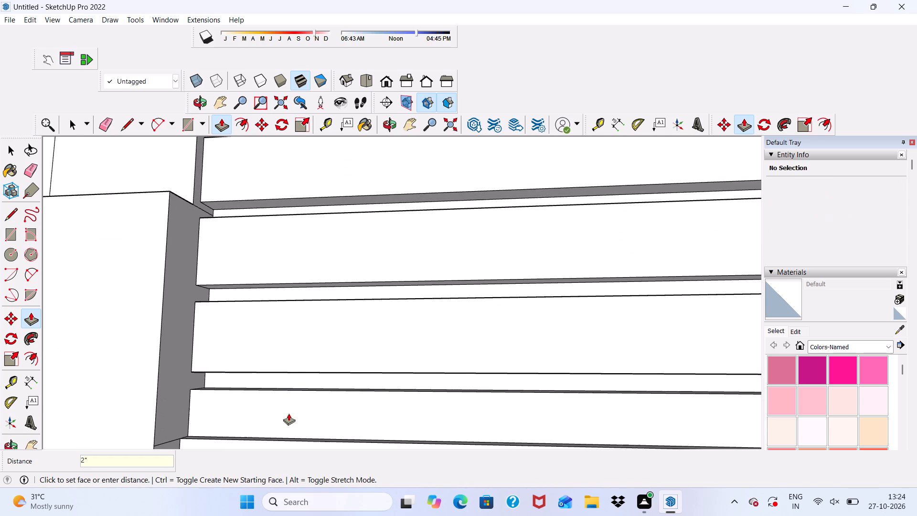
pyautogui.press('space')
# Examine both slatted panels and the pillar between them from several angles.
pyautogui.scroll(-19, 288, 413)
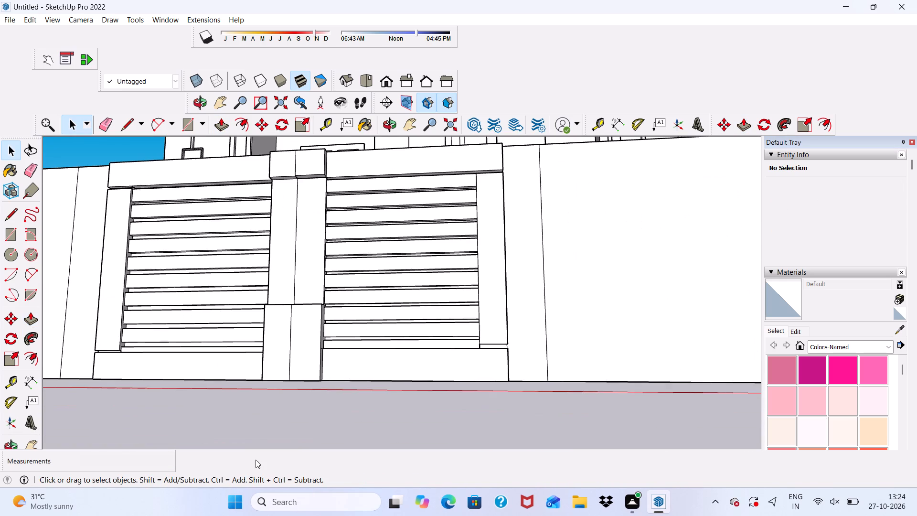
pyautogui.moveTo(302, 352); pyautogui.dragTo(341, 403, button='middle')
pyautogui.scroll(1, 341, 401)
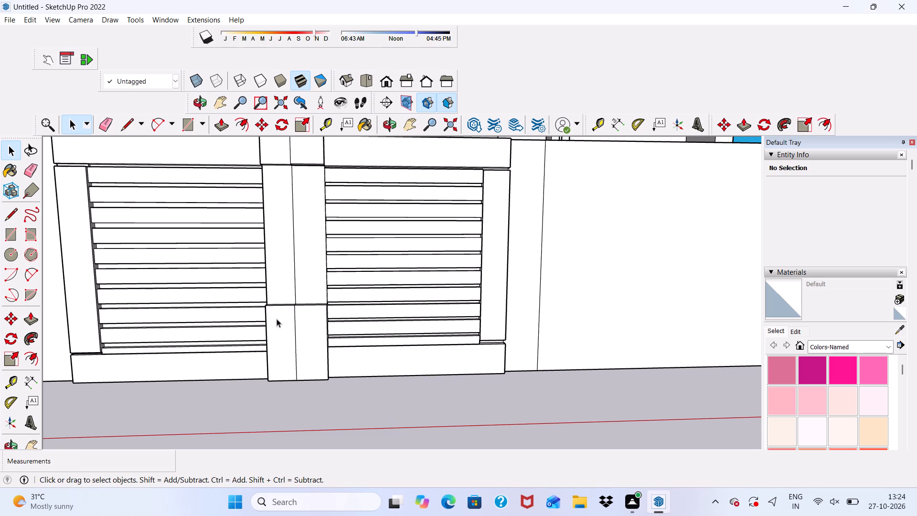
pyautogui.scroll(-2, 223, 336)
pyautogui.moveTo(264, 341); pyautogui.dragTo(222, 337, button='middle')
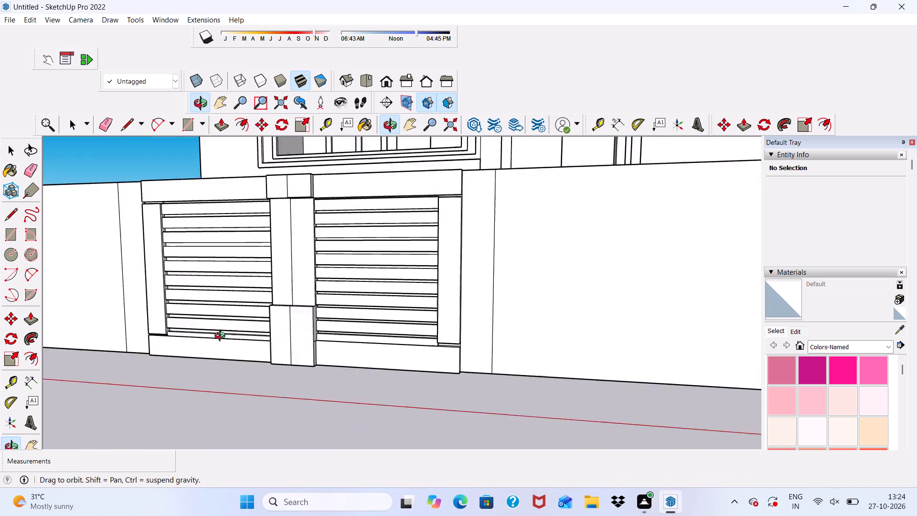
pyautogui.moveTo(222, 337); pyautogui.dragTo(264, 349, button='middle')
pyautogui.scroll(5, 267, 352)
pyautogui.scroll(3, 301, 290)
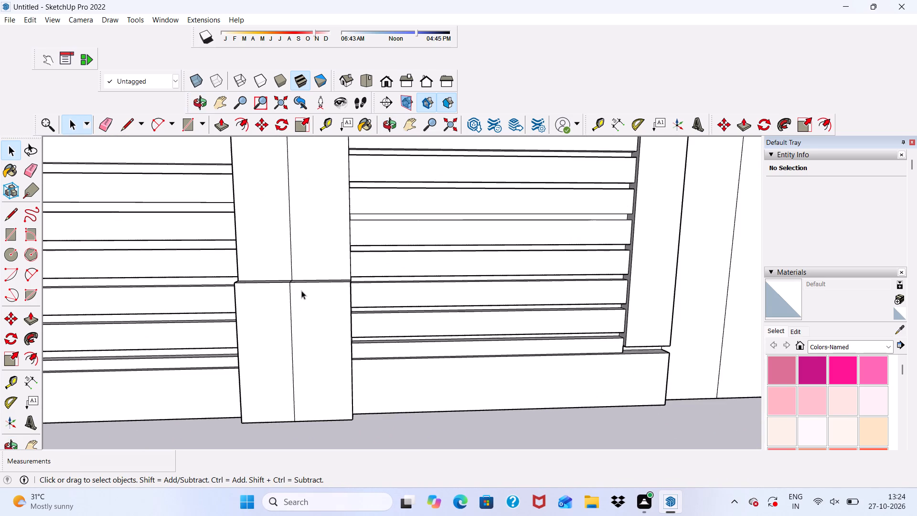
pyautogui.scroll(-10, 274, 297)
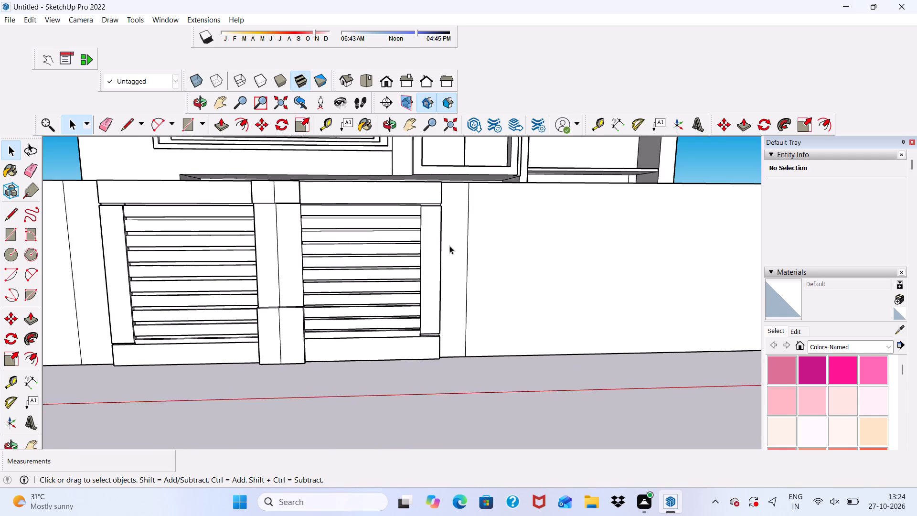
# Push/Pull the full-height vertical strip of wall just beyond the adjoining bay's far stile outward 9".
pyautogui.scroll(9, 447, 207)
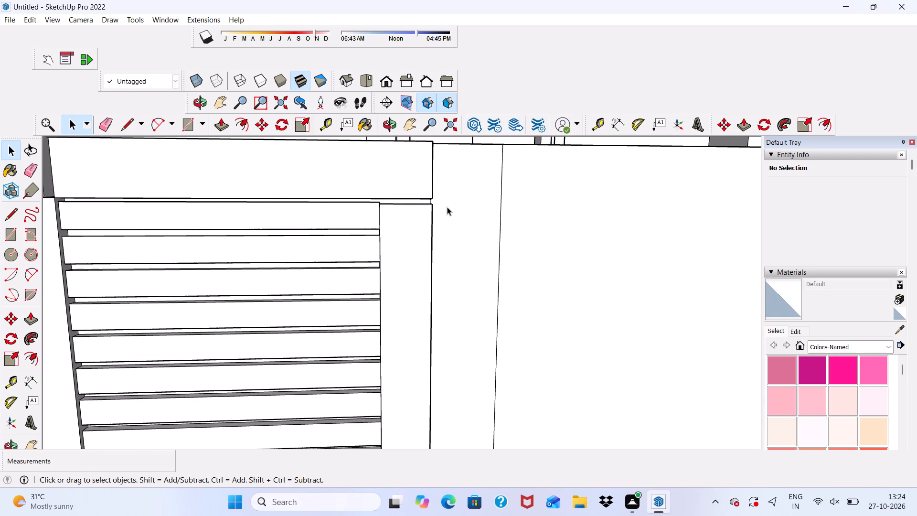
pyautogui.scroll(1, 447, 207)
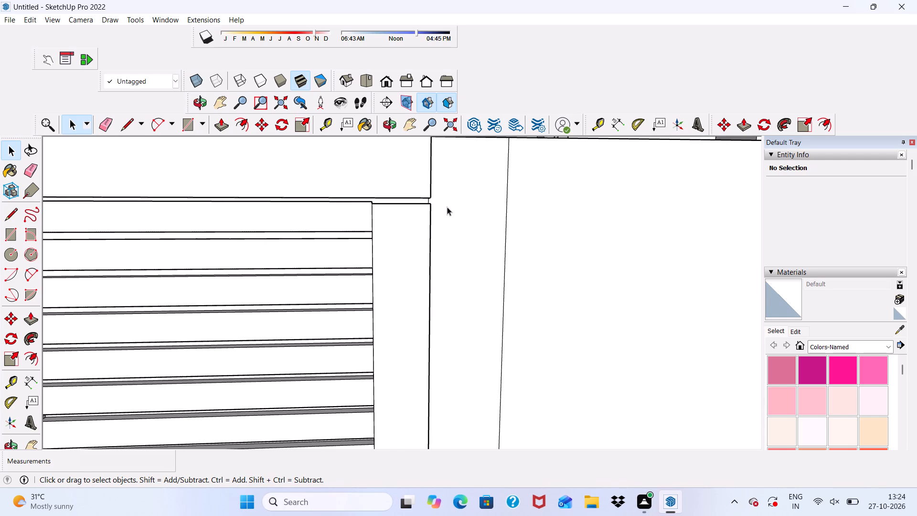
pyautogui.scroll(2, 447, 207)
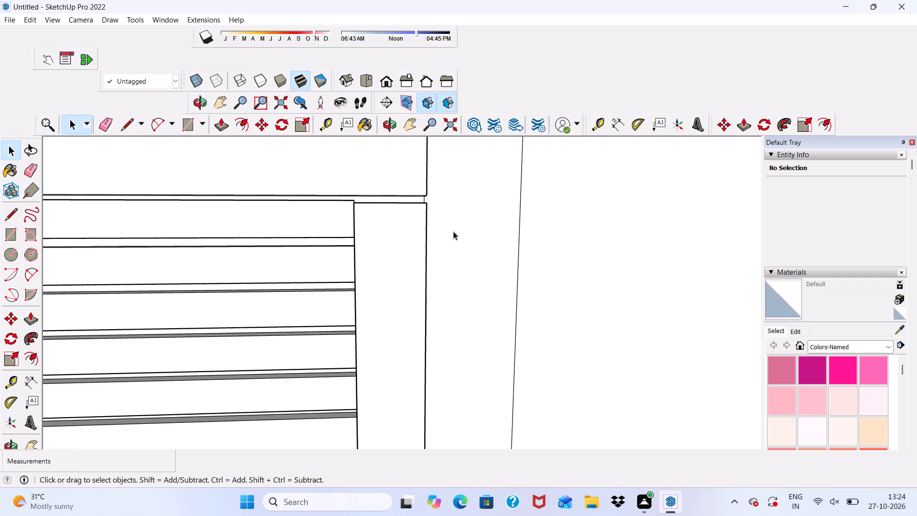
pyautogui.click(453, 231)
pyautogui.click(221, 121)
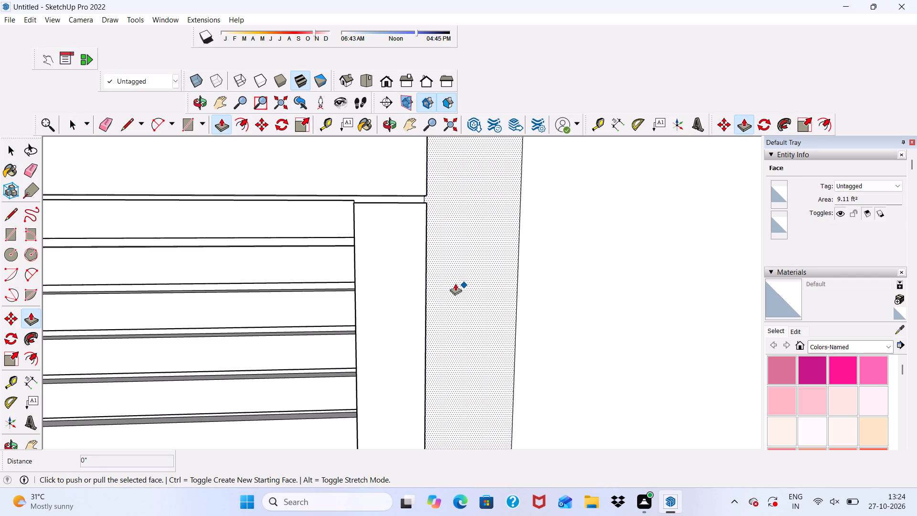
pyautogui.click(455, 283)
pyautogui.scroll(-6, 448, 311)
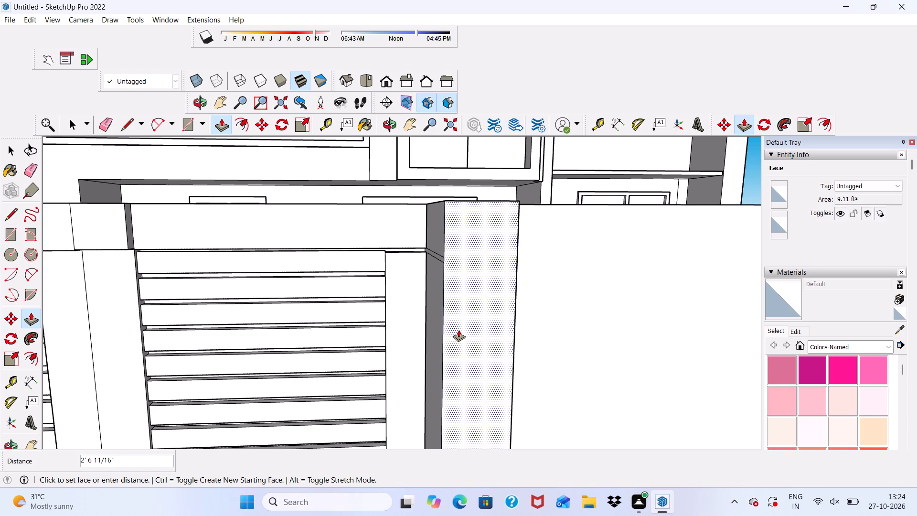
pyautogui.press('9')
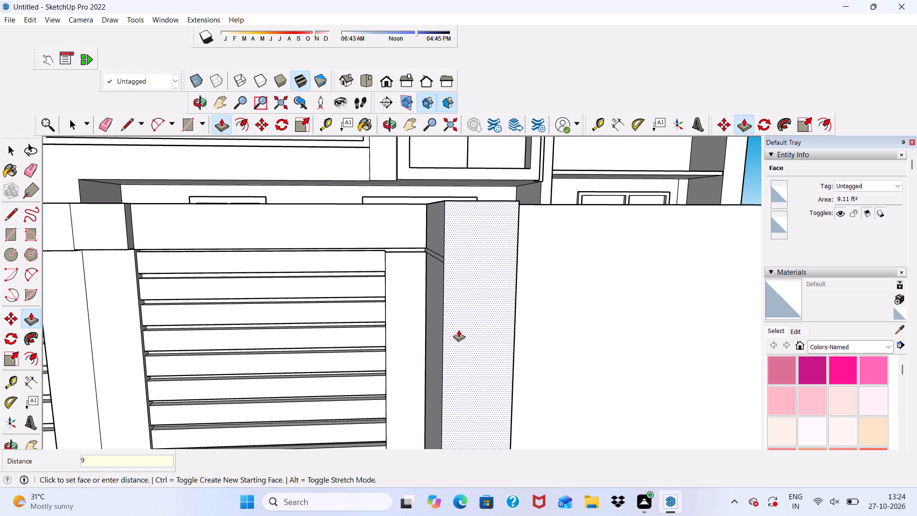
pyautogui.hotkey('shift', '"')
pyautogui.press('Return')
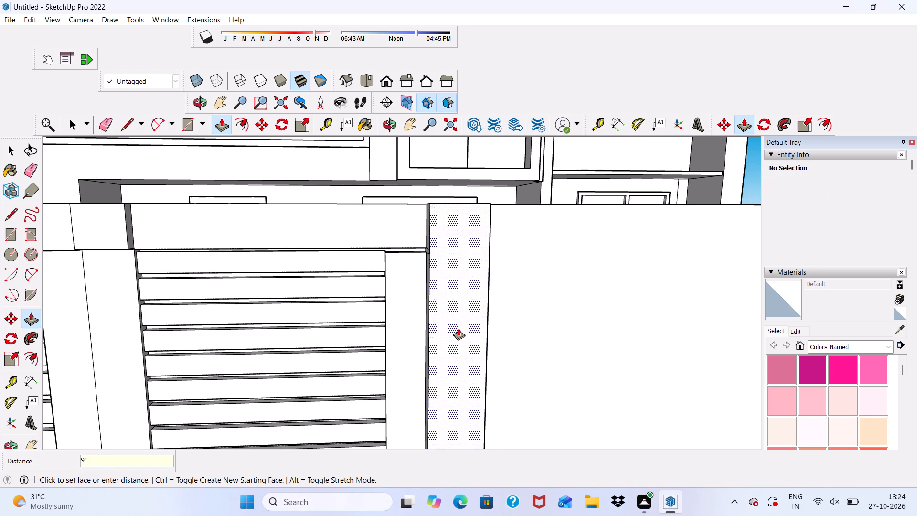
pyautogui.scroll(-14, 458, 328)
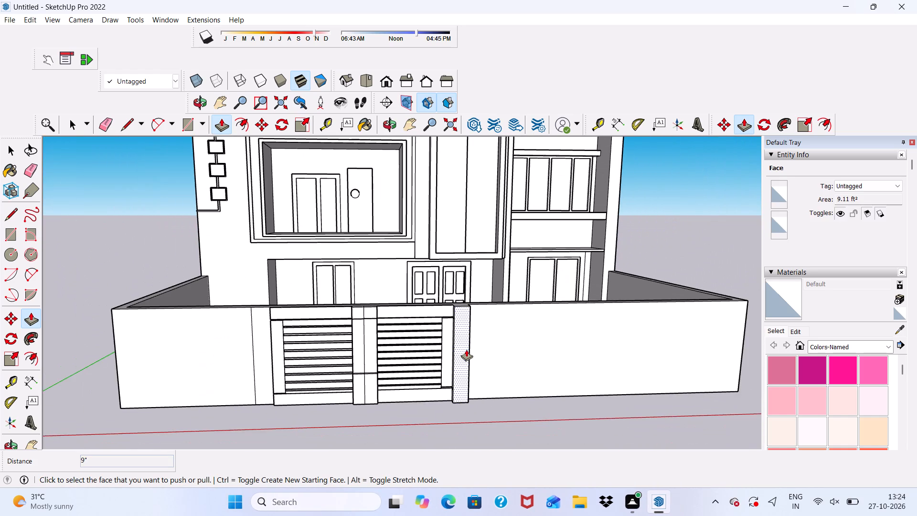
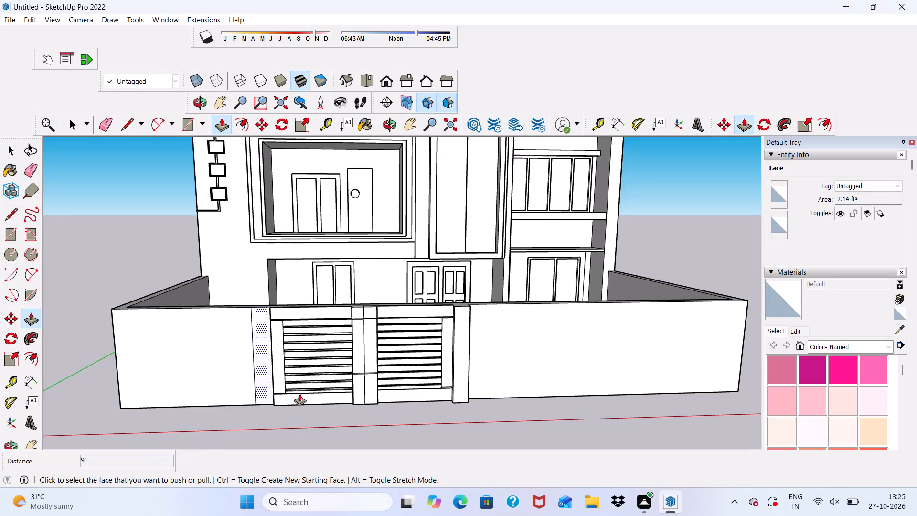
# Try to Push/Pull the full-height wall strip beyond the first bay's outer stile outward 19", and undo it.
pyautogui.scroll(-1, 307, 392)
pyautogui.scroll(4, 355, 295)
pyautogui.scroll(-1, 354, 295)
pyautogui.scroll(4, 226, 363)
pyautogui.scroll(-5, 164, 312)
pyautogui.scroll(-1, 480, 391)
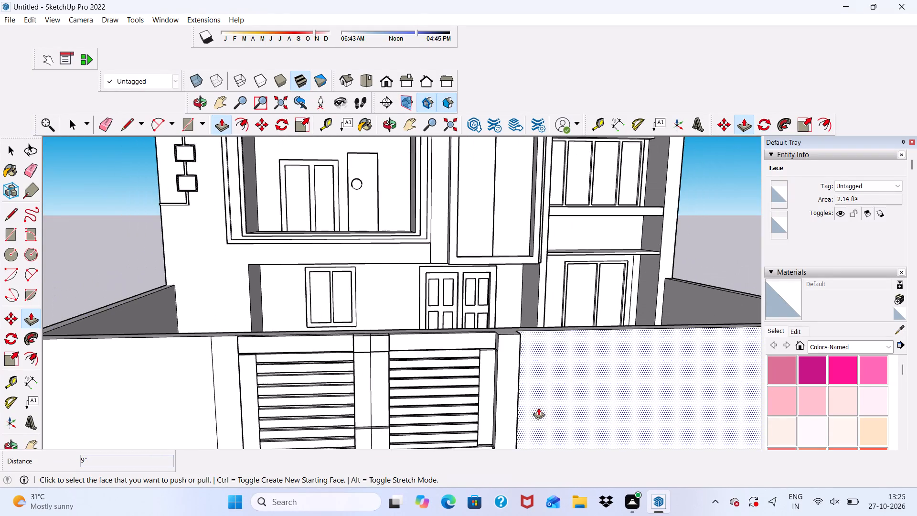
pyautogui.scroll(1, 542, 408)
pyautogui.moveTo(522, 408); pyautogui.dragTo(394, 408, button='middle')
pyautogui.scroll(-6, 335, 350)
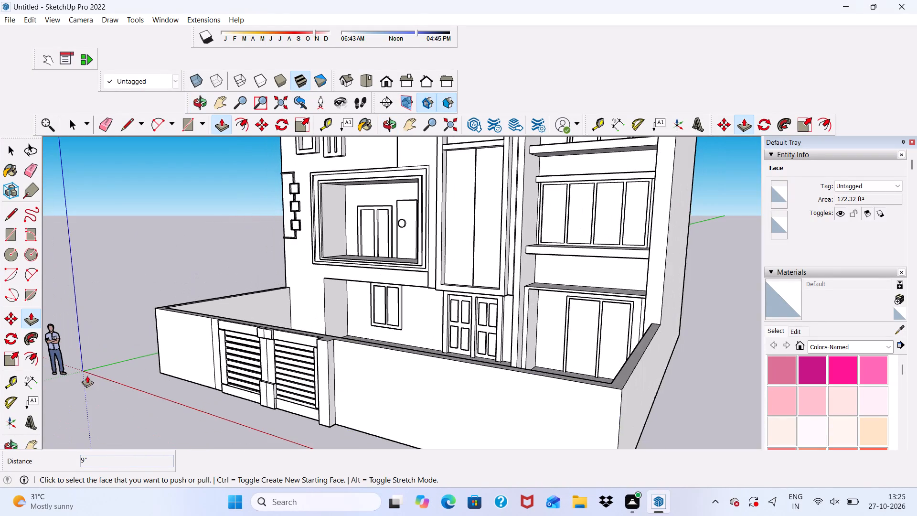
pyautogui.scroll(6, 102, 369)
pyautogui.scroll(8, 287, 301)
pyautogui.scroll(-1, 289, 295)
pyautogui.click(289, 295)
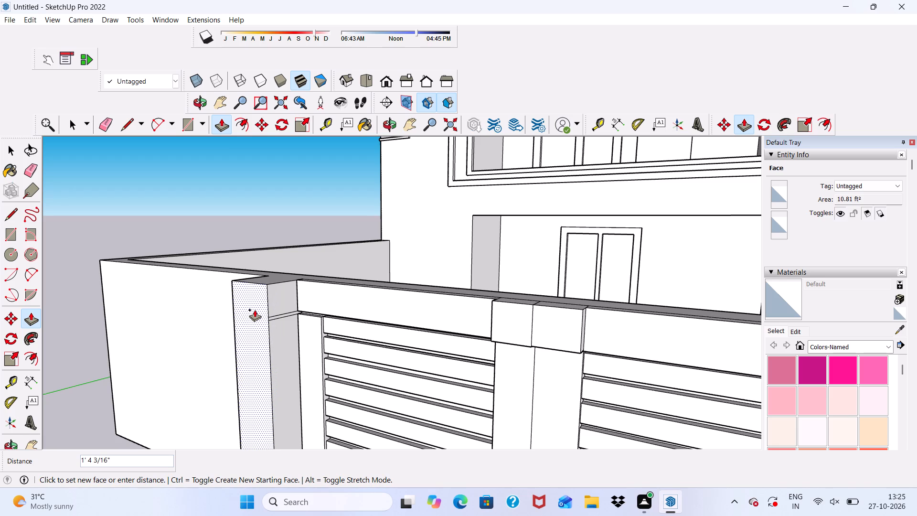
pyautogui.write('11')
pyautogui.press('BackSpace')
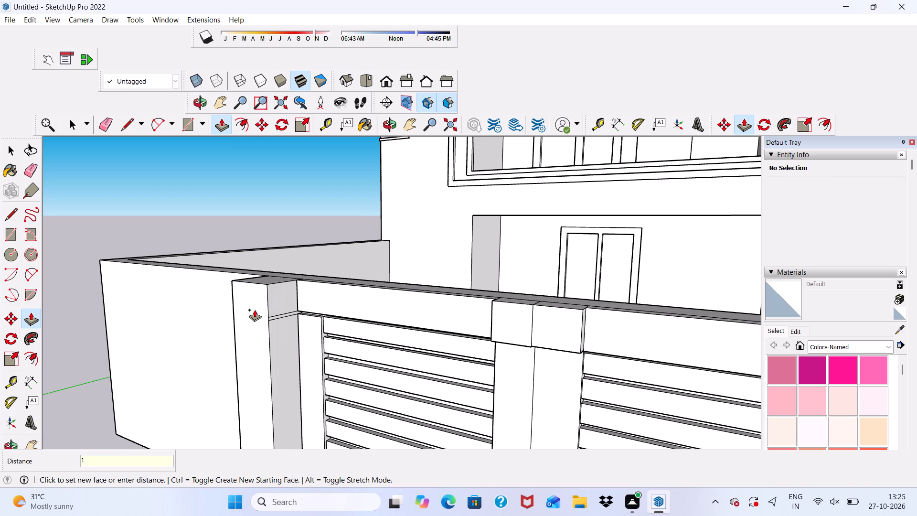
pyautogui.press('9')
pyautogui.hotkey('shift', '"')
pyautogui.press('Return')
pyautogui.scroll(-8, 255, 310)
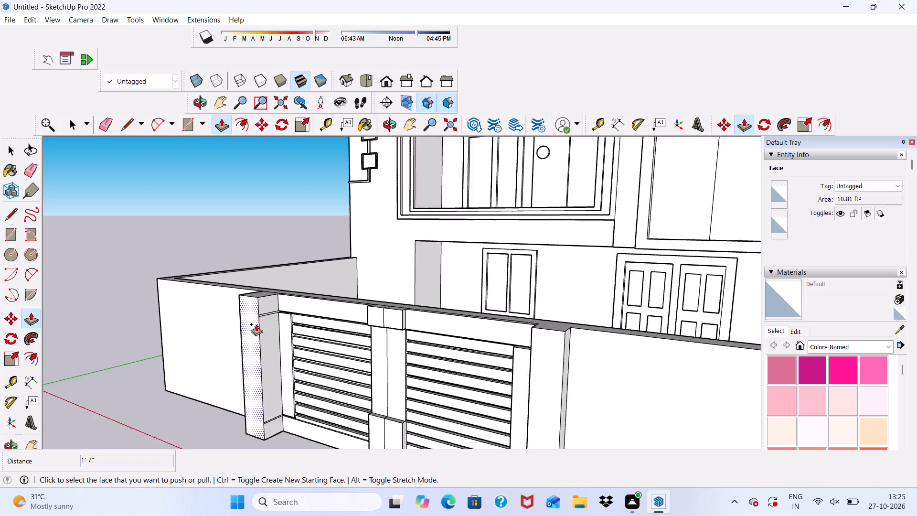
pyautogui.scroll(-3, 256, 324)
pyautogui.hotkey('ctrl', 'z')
# Push/Pull the full-height wall strip beyond the first bay's outer stile outward 9".
pyautogui.scroll(3, 268, 340)
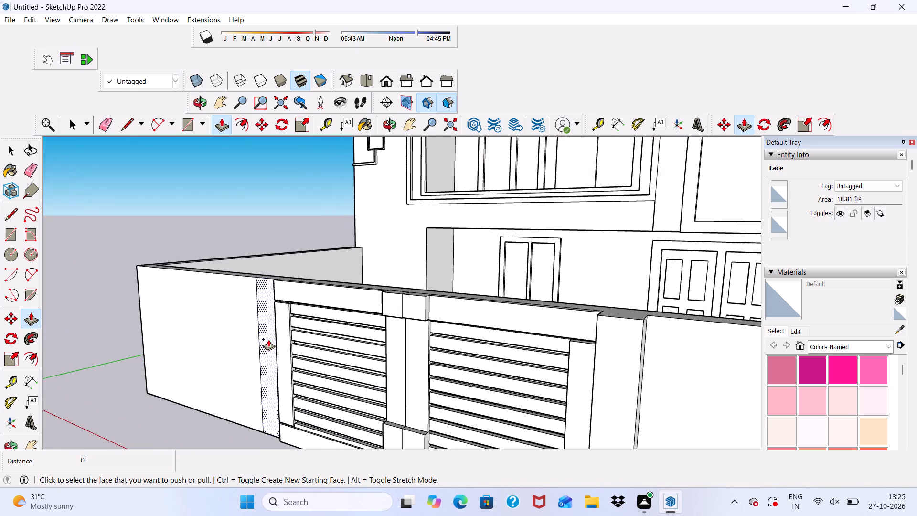
pyautogui.scroll(6, 268, 339)
pyautogui.click(268, 333)
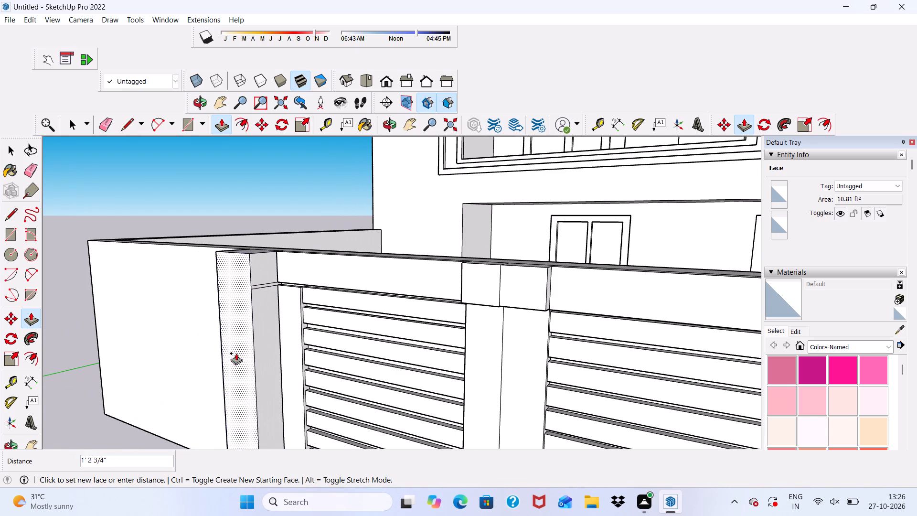
pyautogui.press('9')
pyautogui.hotkey('shift', '"')
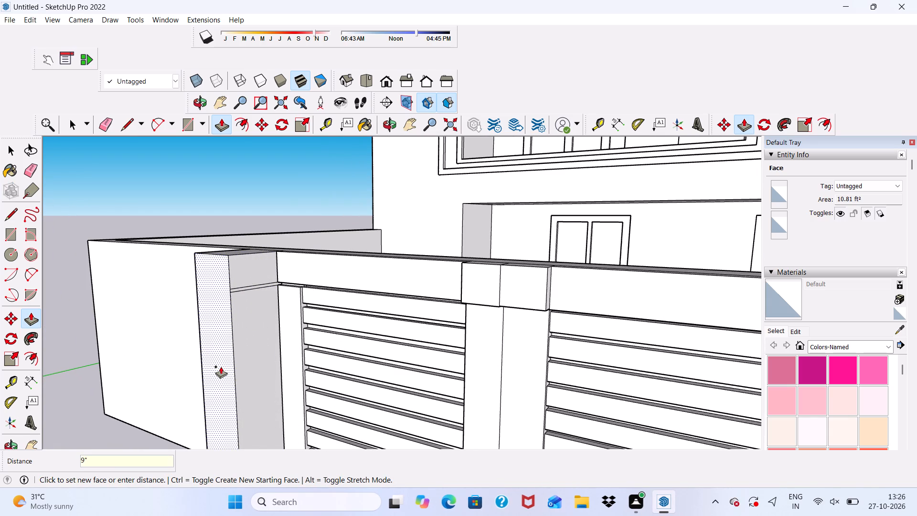
pyautogui.press('Return')
pyautogui.scroll(-6, 221, 367)
# Erase the stray lines crossing the inner side face of the first bay's outer pillar, near its top and base.
pyautogui.moveTo(421, 332); pyautogui.dragTo(315, 341, button='middle')
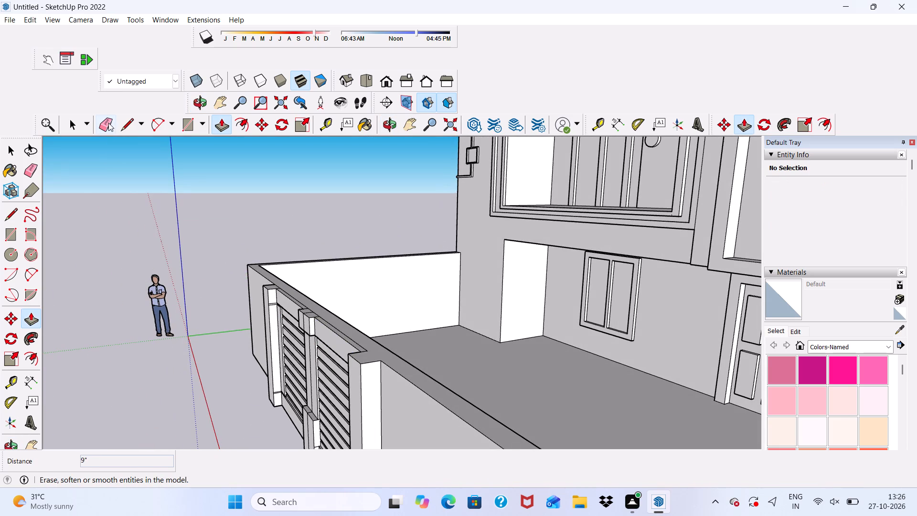
pyautogui.click(108, 123)
pyautogui.scroll(6, 244, 257)
pyautogui.scroll(6, 318, 436)
pyautogui.moveTo(340, 376); pyautogui.dragTo(340, 377)
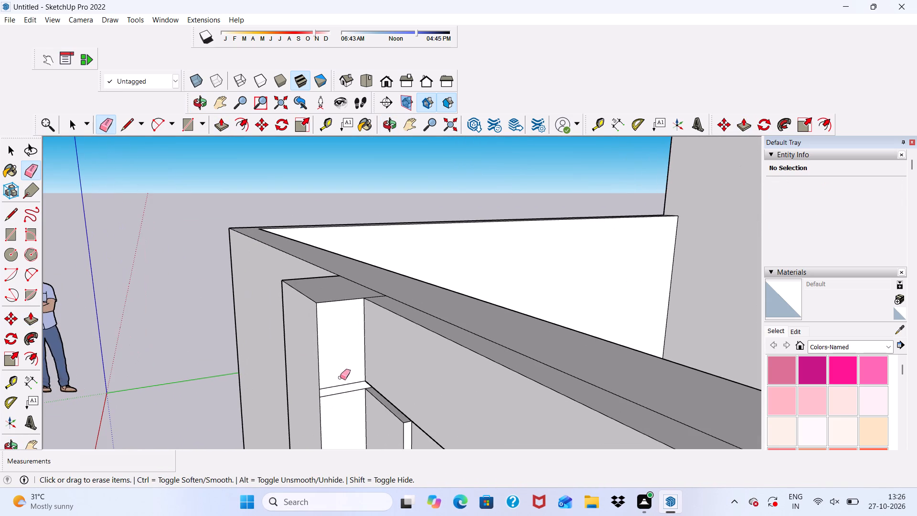
pyautogui.moveTo(340, 377); pyautogui.dragTo(345, 406)
pyautogui.scroll(-7, 315, 323)
pyautogui.scroll(-8, 346, 259)
pyautogui.scroll(12, 329, 410)
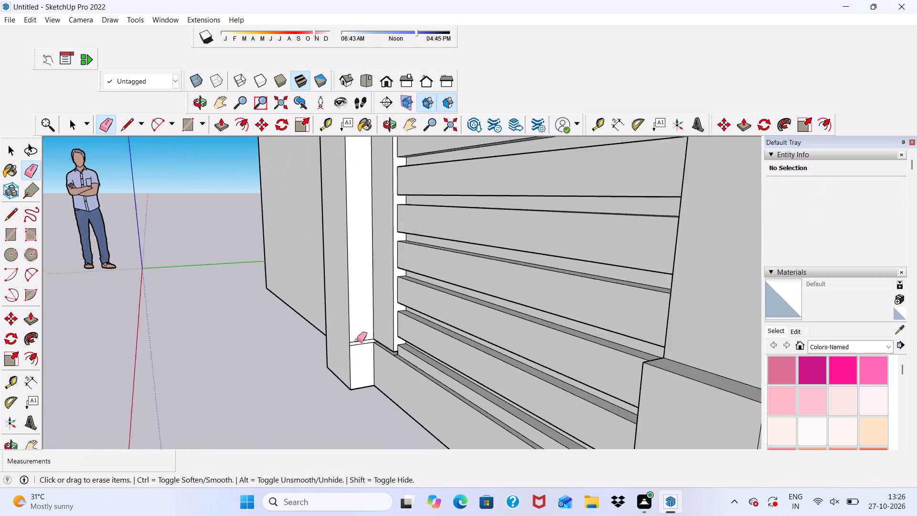
pyautogui.scroll(4, 357, 340)
pyautogui.moveTo(358, 341); pyautogui.dragTo(365, 360)
pyautogui.scroll(-5, 352, 347)
pyautogui.scroll(7, 350, 352)
pyautogui.moveTo(357, 340); pyautogui.dragTo(358, 349)
pyautogui.scroll(-7, 319, 355)
# Erase the stray lines crossing the inner side face of the adjoining bay's outer pillar, near its base and top.
pyautogui.moveTo(261, 364); pyautogui.dragTo(444, 331, button='middle')
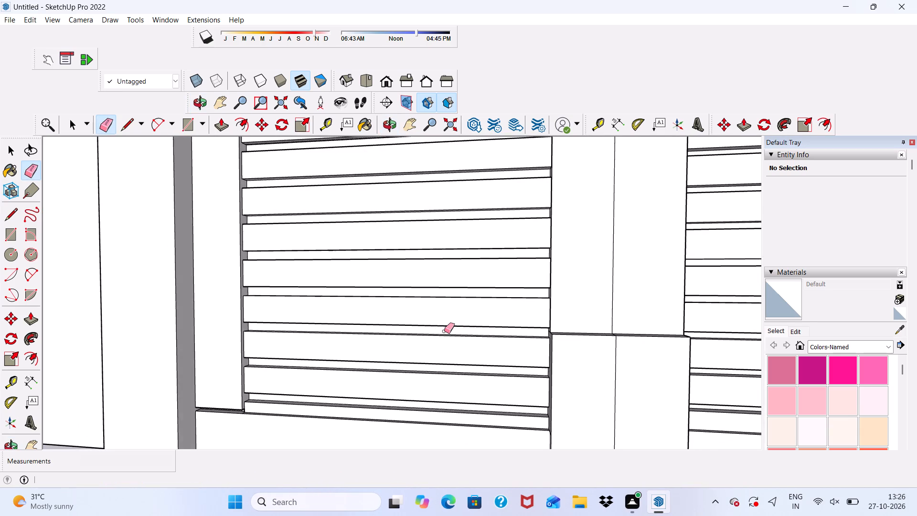
pyautogui.scroll(-11, 402, 317)
pyautogui.moveTo(645, 353); pyautogui.dragTo(670, 350, button='middle')
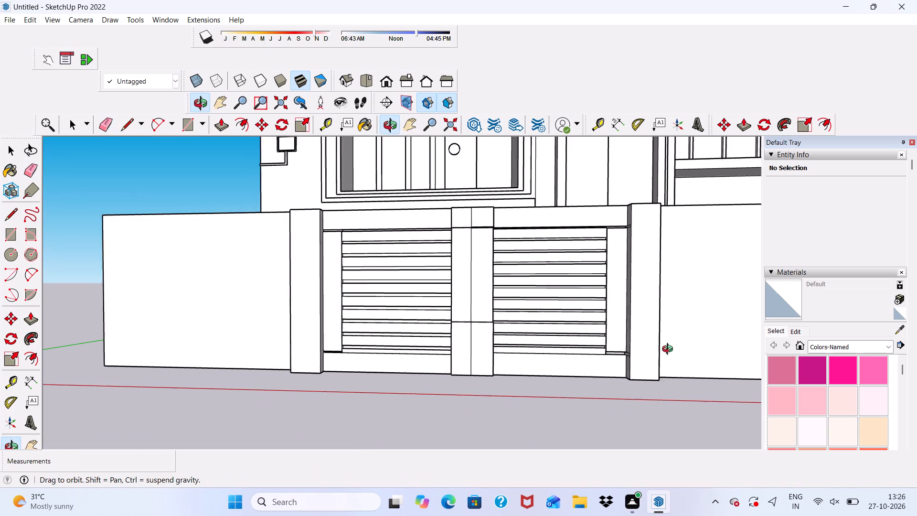
pyautogui.moveTo(670, 350); pyautogui.dragTo(784, 349, button='middle')
pyautogui.scroll(17, 612, 330)
pyautogui.moveTo(540, 335); pyautogui.dragTo(546, 361)
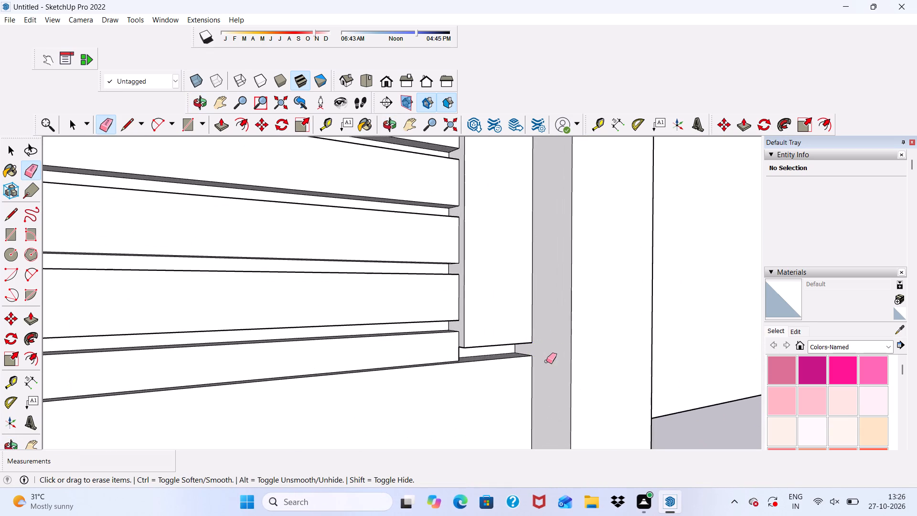
pyautogui.scroll(-15, 546, 361)
pyautogui.scroll(7, 546, 292)
pyautogui.scroll(4, 562, 166)
pyautogui.moveTo(562, 166); pyautogui.dragTo(566, 187)
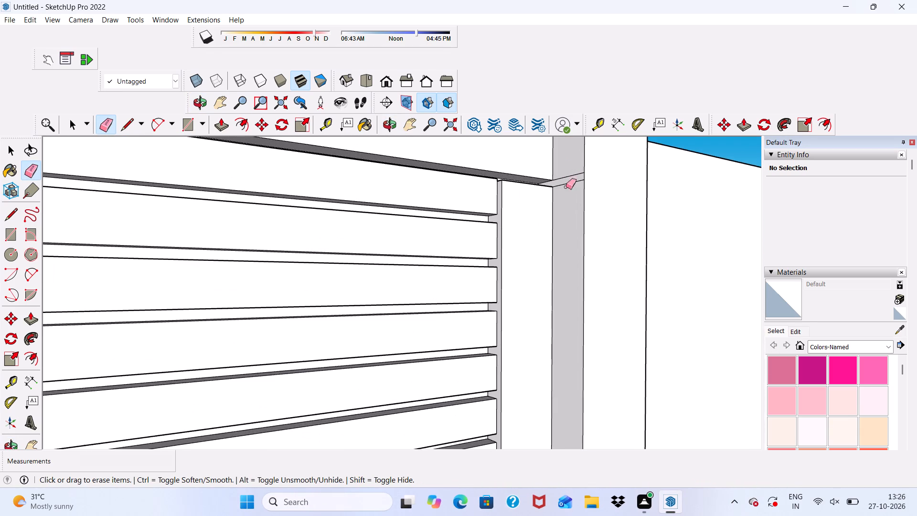
pyautogui.moveTo(566, 187); pyautogui.dragTo(570, 212)
pyautogui.moveTo(567, 177); pyautogui.dragTo(567, 183)
pyautogui.scroll(-7, 552, 195)
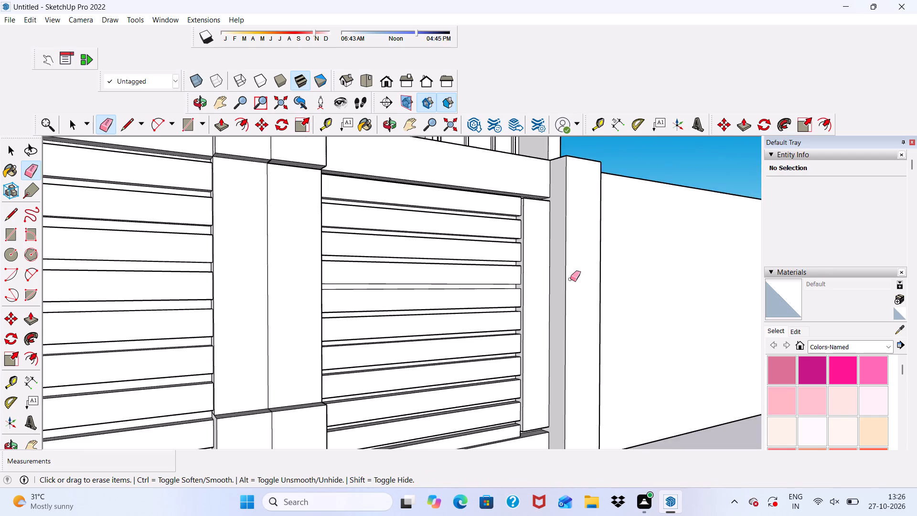
pyautogui.scroll(-6, 571, 281)
# Draw a small upright rectangle of about 127 sq in on the front face of the first bay's outer pillar, near its top.
pyautogui.moveTo(573, 326); pyautogui.dragTo(440, 348, button='middle')
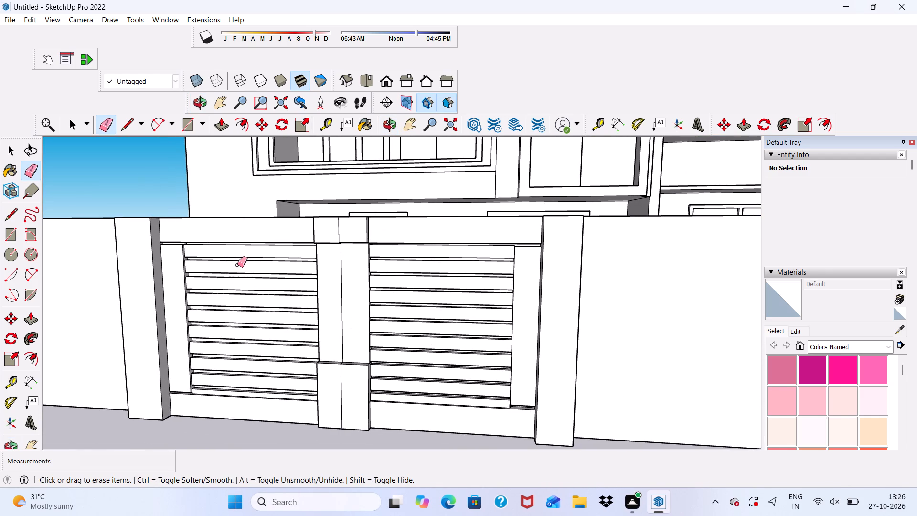
pyautogui.press('space')
pyautogui.scroll(-5, 176, 256)
pyautogui.scroll(5, 136, 280)
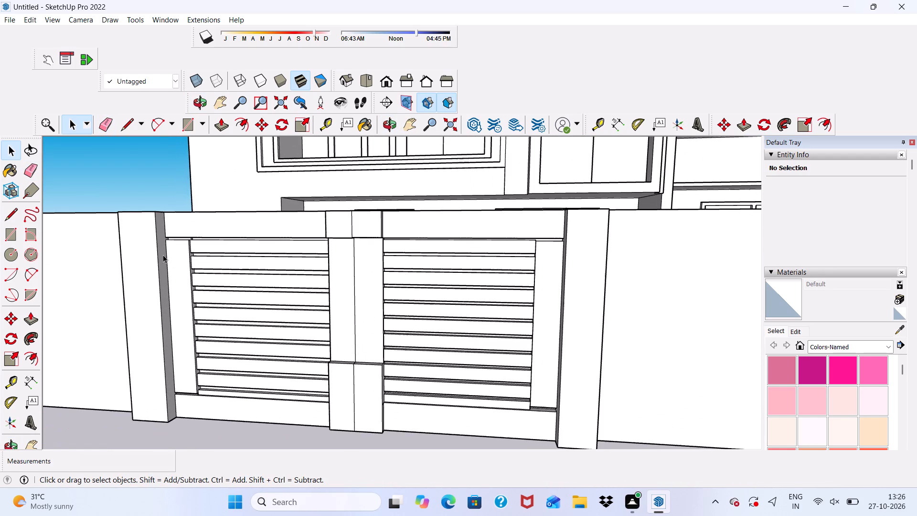
pyautogui.scroll(2, 163, 255)
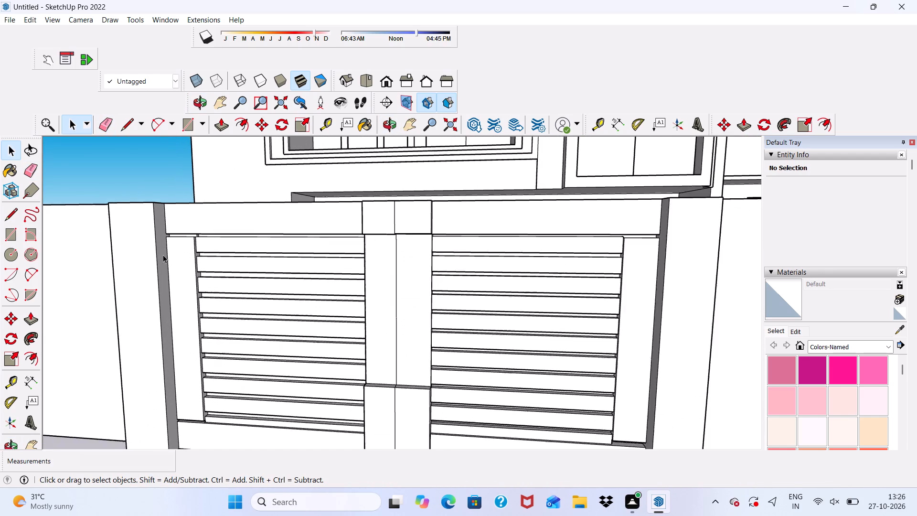
pyautogui.scroll(2, 163, 255)
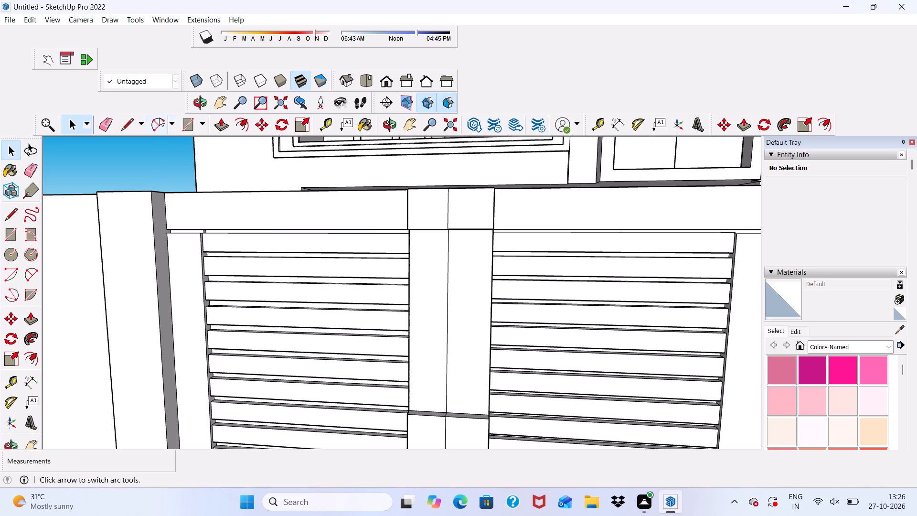
pyautogui.click(188, 119)
pyautogui.scroll(-2, 115, 270)
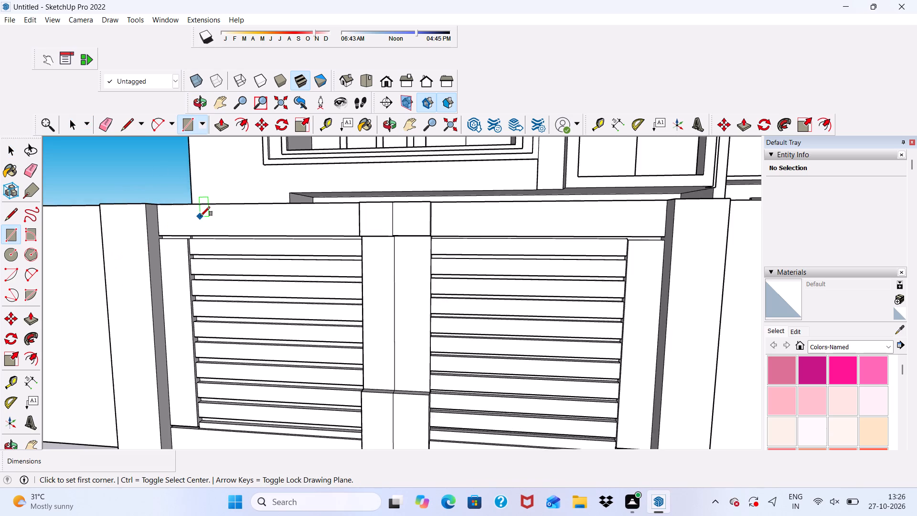
pyautogui.scroll(-5, 201, 216)
pyautogui.scroll(-2, 285, 211)
pyautogui.scroll(11, 142, 219)
pyautogui.scroll(-5, 159, 220)
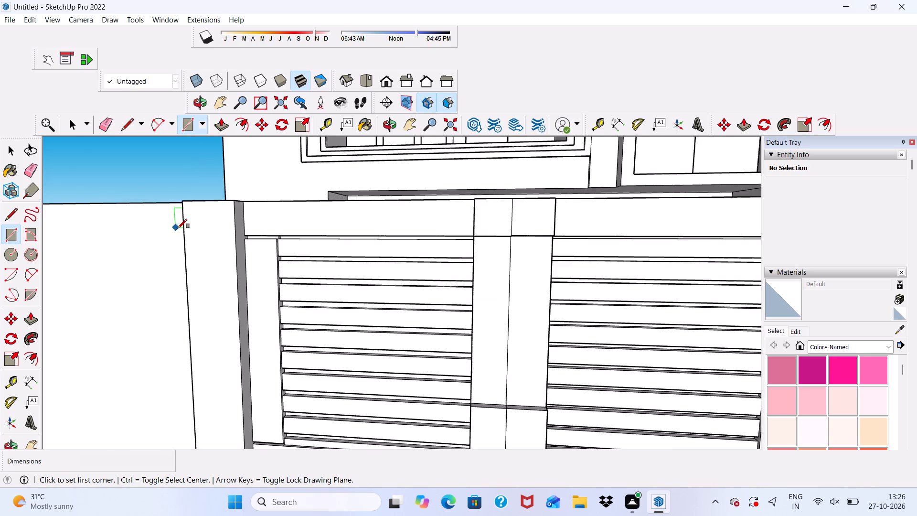
pyautogui.scroll(5, 191, 228)
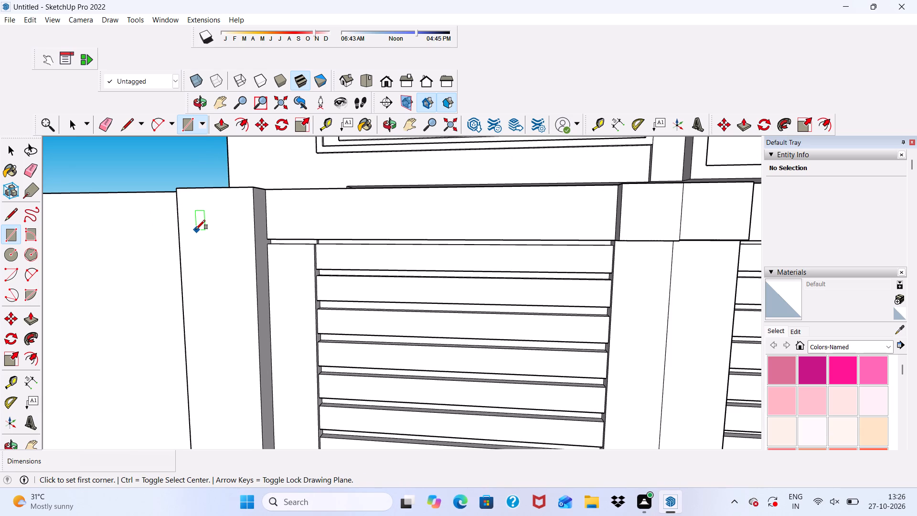
pyautogui.click(196, 229)
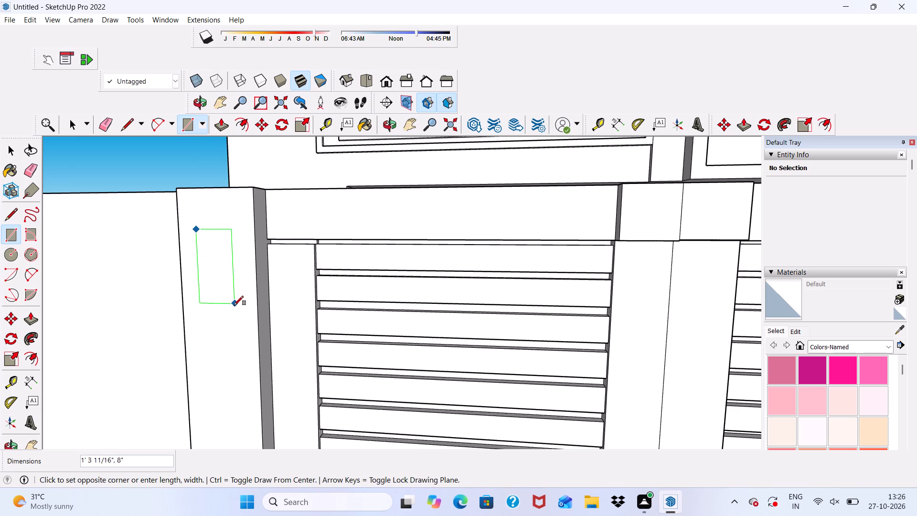
pyautogui.click(232, 311)
pyautogui.scroll(-6, 229, 210)
pyautogui.press('space')
# Copy the rectangle down the same pillar twice, spacing the copies about 1' 9" and 2' 1" below the preceding one.
pyautogui.scroll(5, 238, 248)
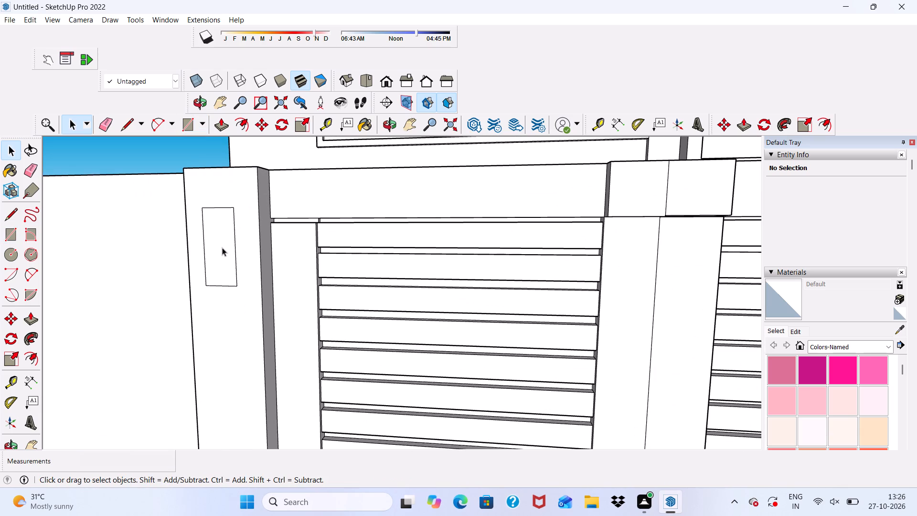
pyautogui.doubleClick(222, 247)
pyautogui.click(257, 121)
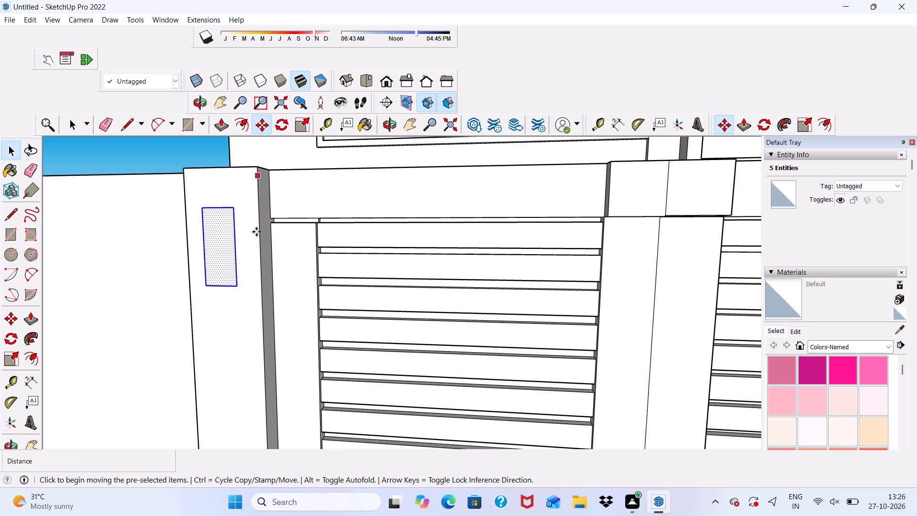
pyautogui.click(215, 267)
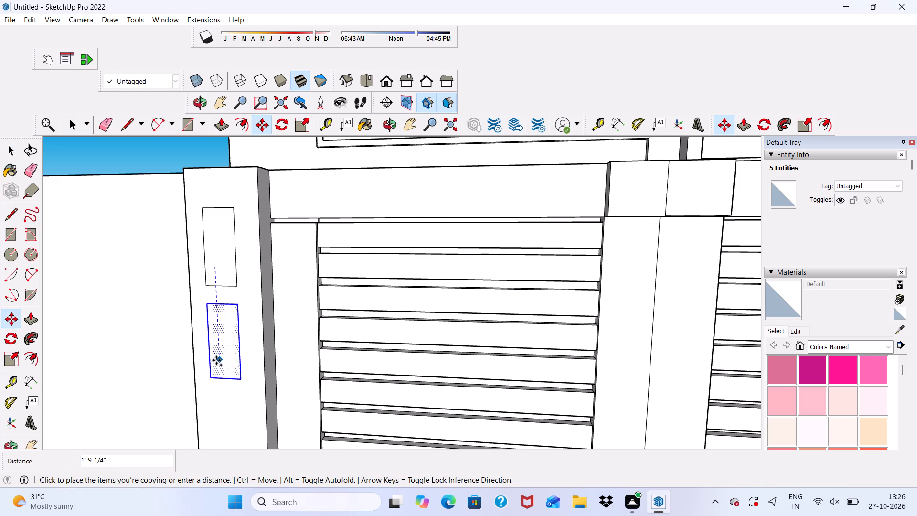
pyautogui.click(216, 360)
pyautogui.scroll(-6, 232, 228)
pyautogui.scroll(5, 230, 320)
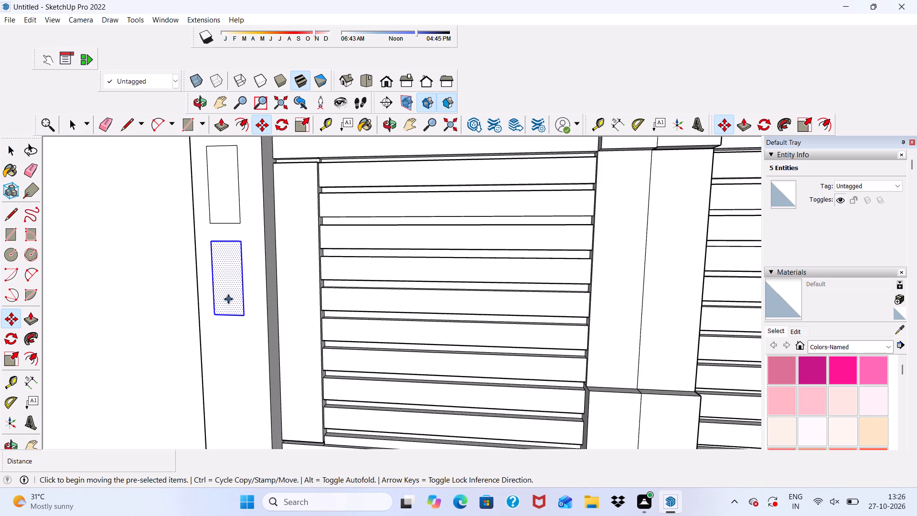
pyautogui.click(228, 299)
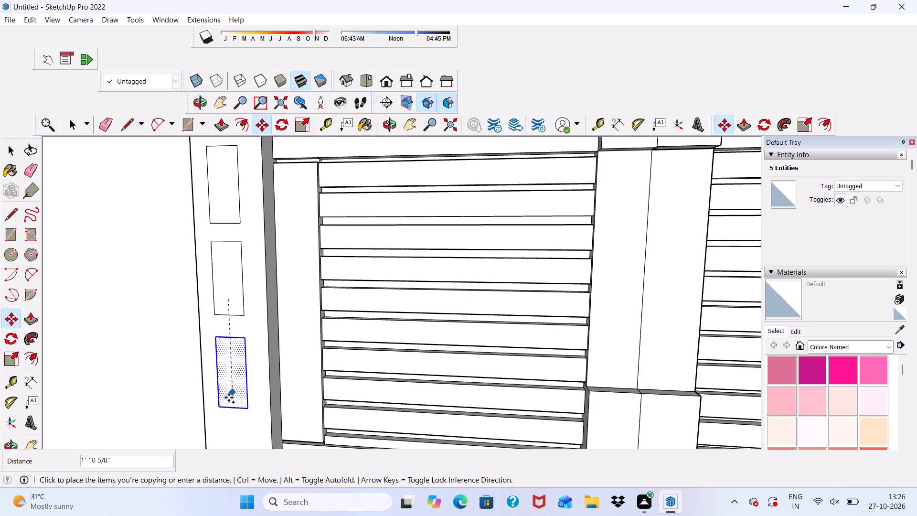
pyautogui.click(227, 405)
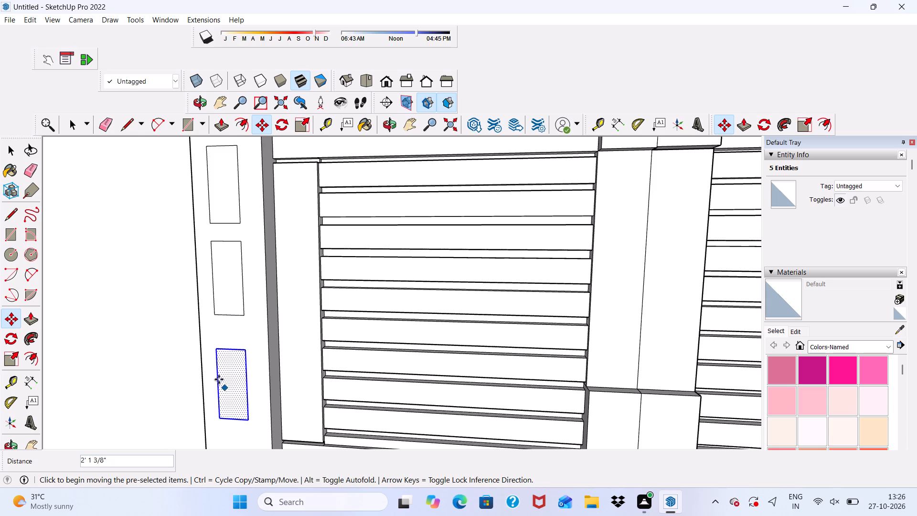
# Copy the pillar's lowest rectangle about 15' across to the front face of the adjoining bay's outer pillar, near its base.
pyautogui.scroll(-8, 217, 379)
pyautogui.scroll(5, 229, 375)
pyautogui.click(224, 383)
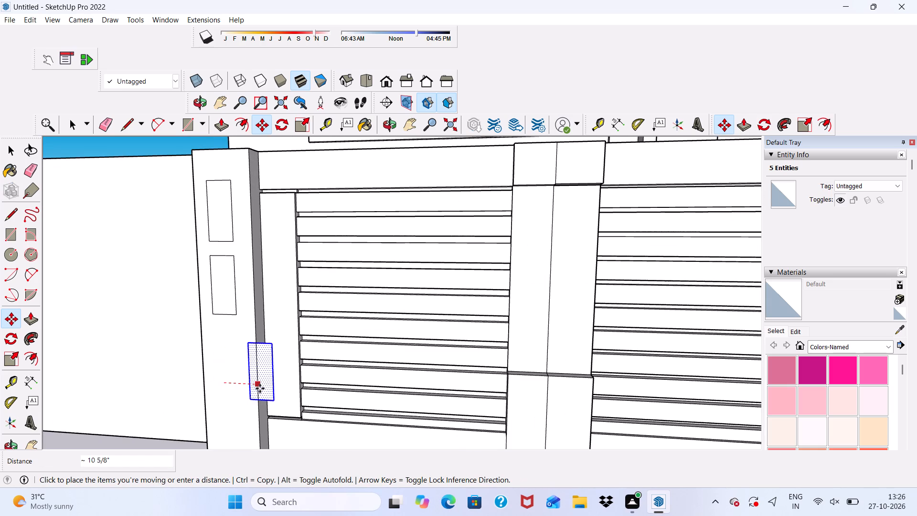
pyautogui.scroll(-5, 225, 362)
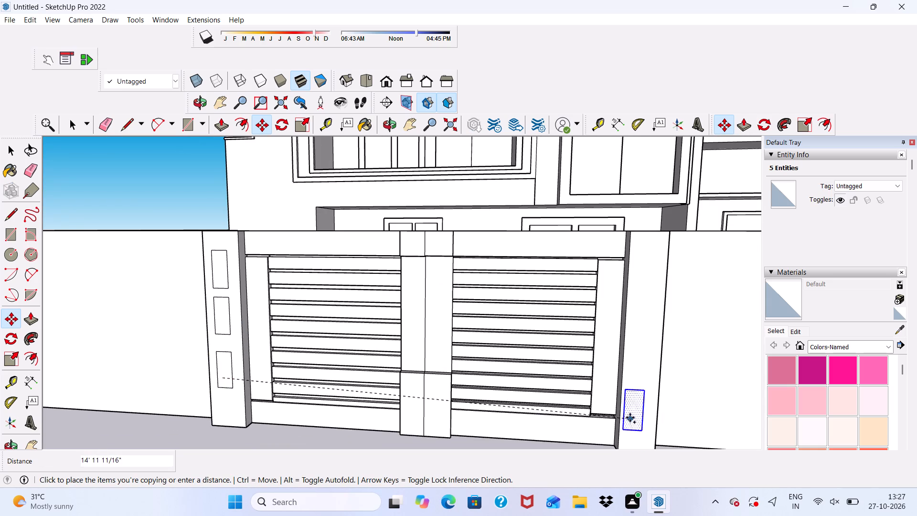
pyautogui.click(635, 395)
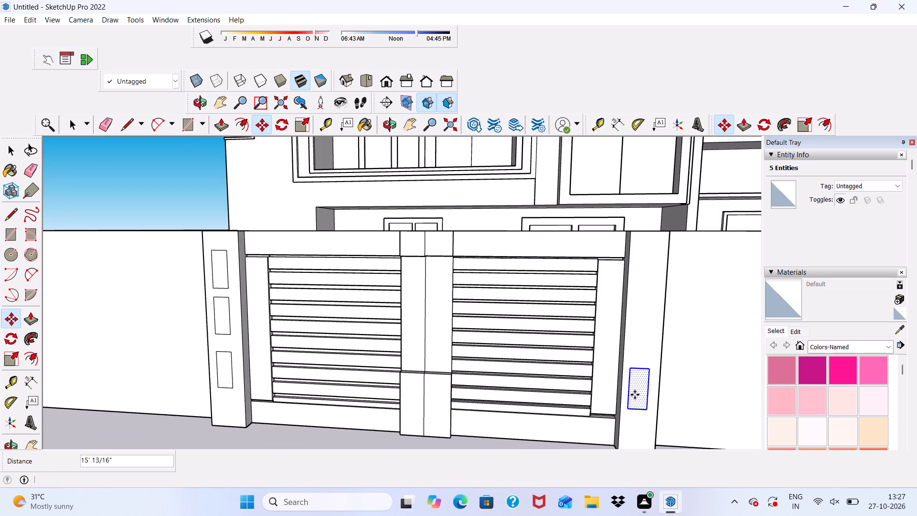
pyautogui.press('space')
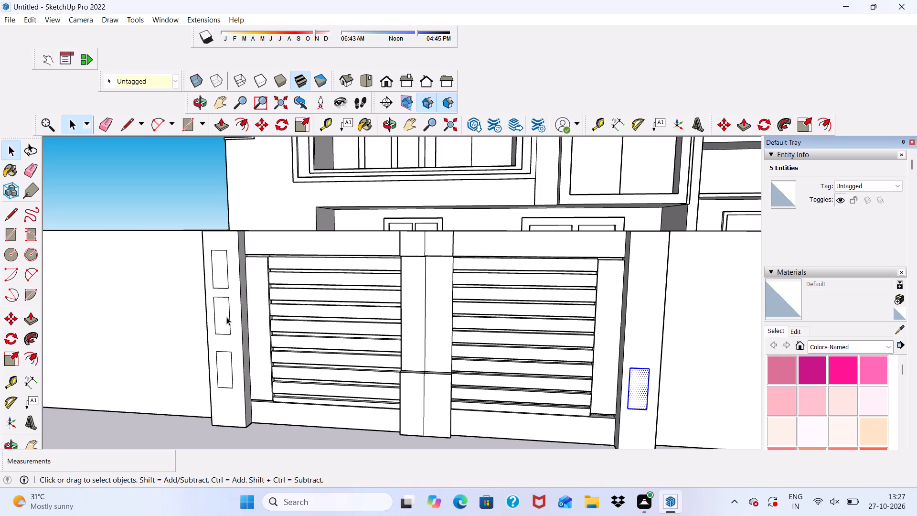
# Select the middle rectangle on the first bay's outer pillar.
pyautogui.click(226, 317)
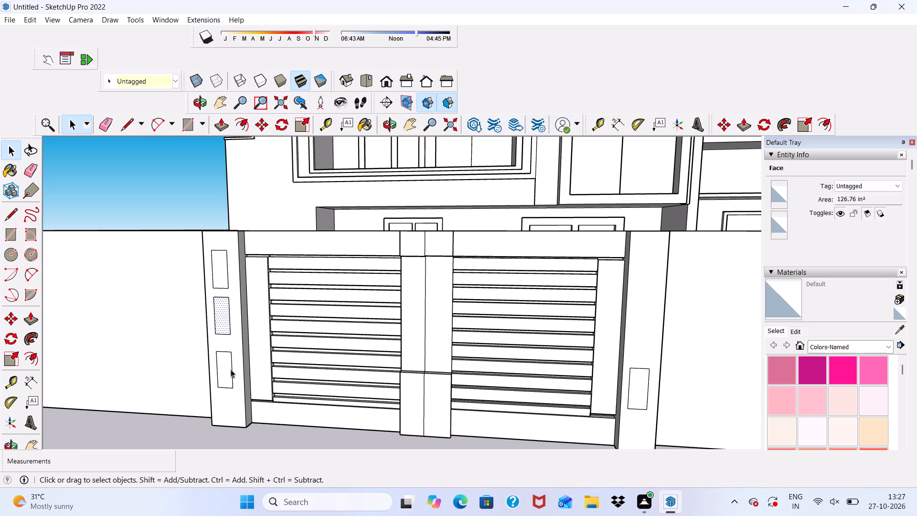
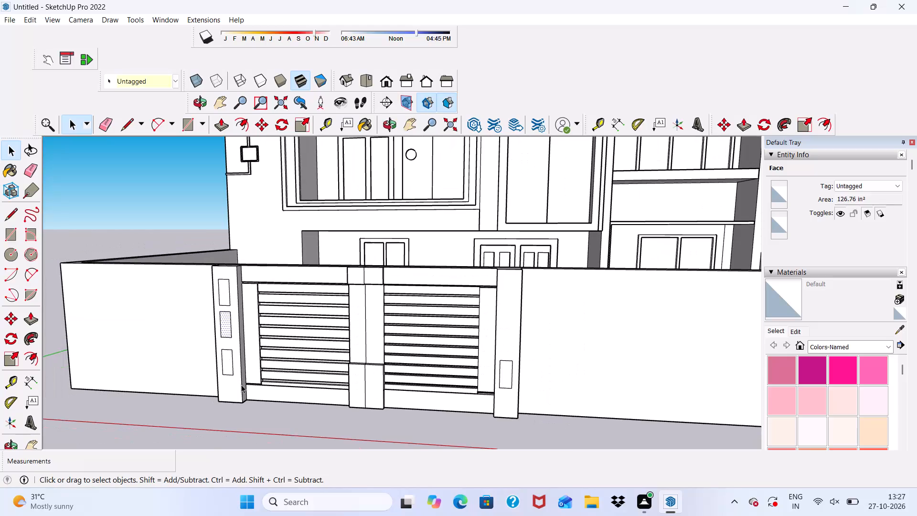
# Copy the selected middle rectangle about 15' across to the front face of the adjoining bay's outer pillar, above its lowest rectangle.
pyautogui.scroll(-3, 218, 407)
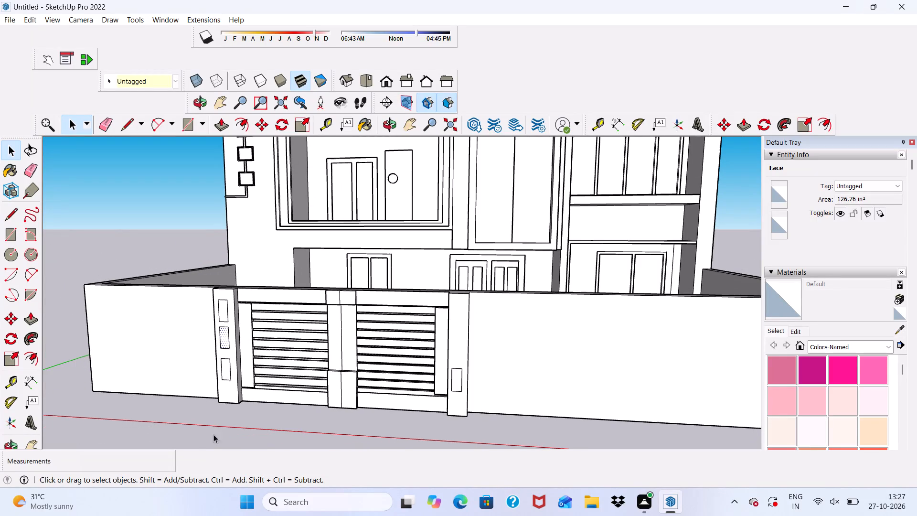
pyautogui.moveTo(204, 436); pyautogui.dragTo(277, 404, button='middle')
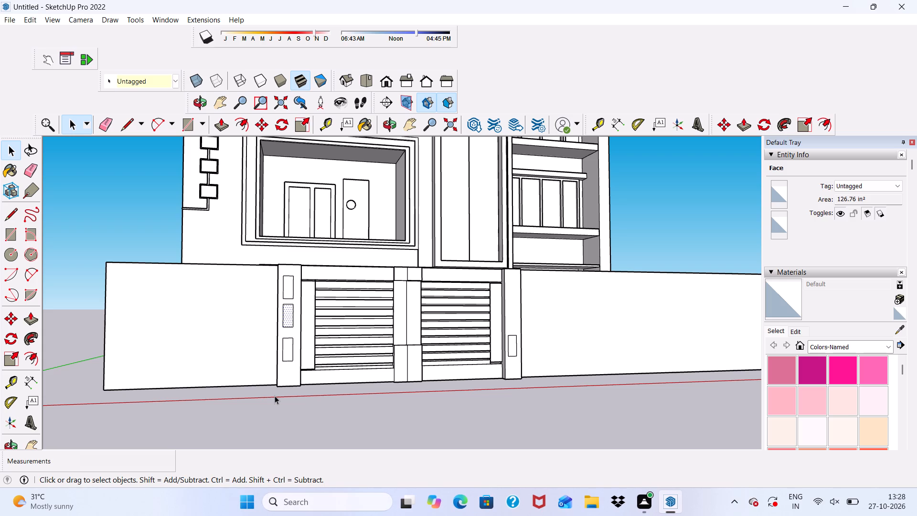
pyautogui.scroll(-4, 237, 419)
pyautogui.scroll(5, 284, 367)
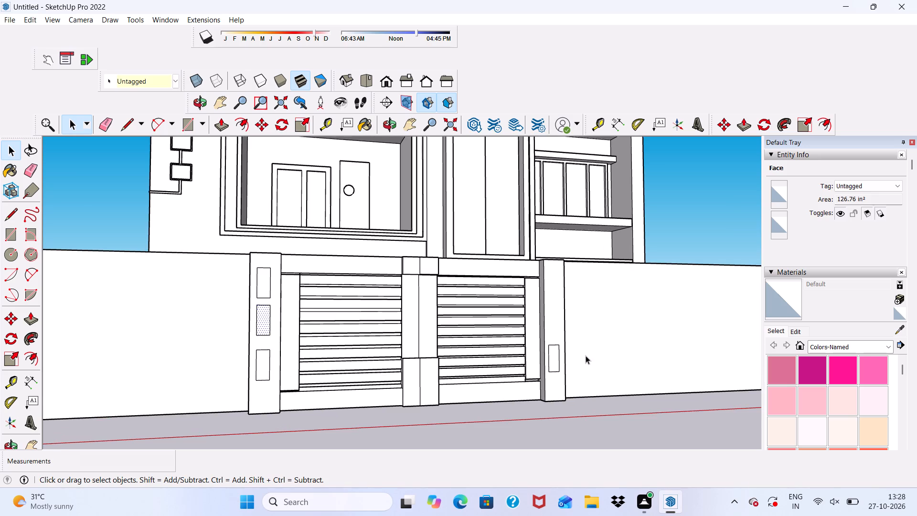
pyautogui.moveTo(586, 355); pyautogui.dragTo(539, 353, button='middle')
pyautogui.scroll(2, 104, 273)
pyautogui.scroll(3, 236, 327)
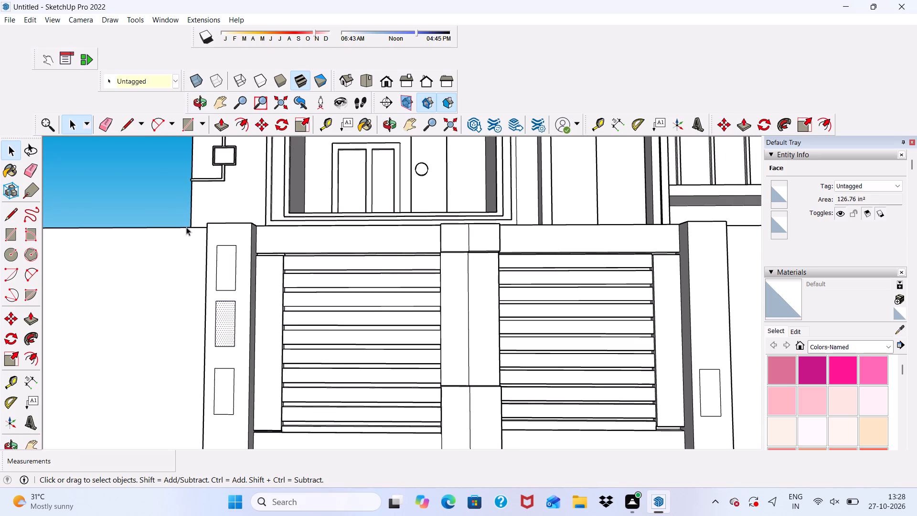
pyautogui.click(264, 122)
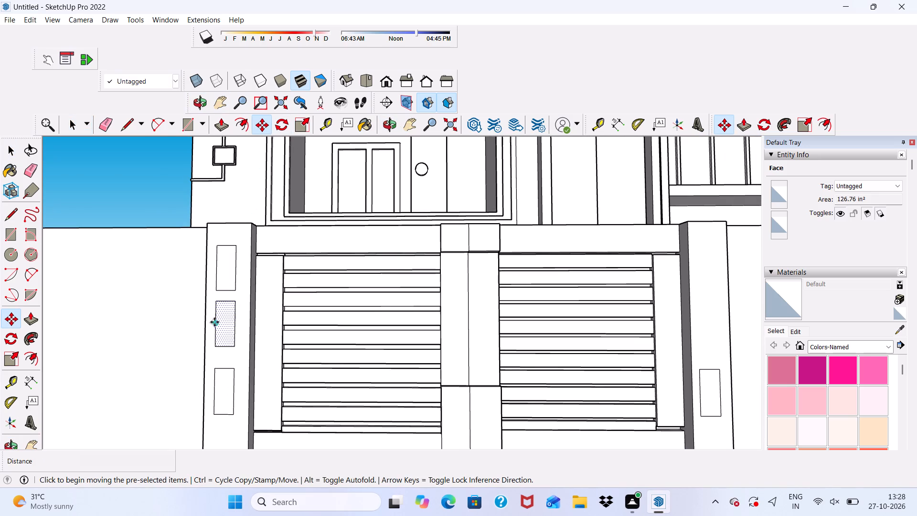
pyautogui.click(224, 318)
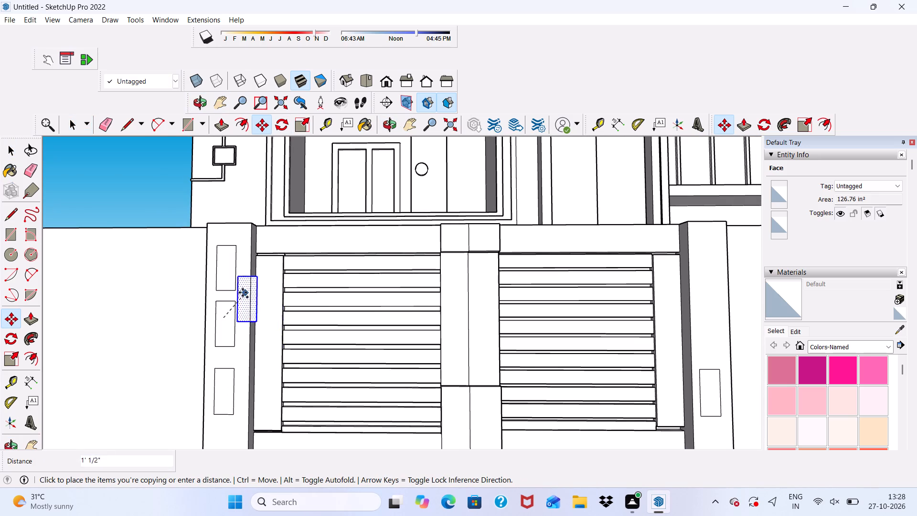
pyautogui.scroll(-4, 243, 292)
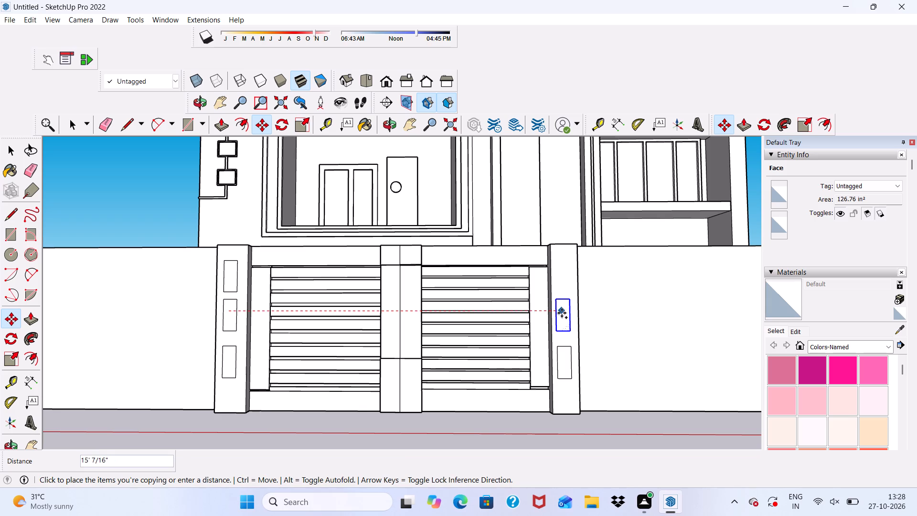
pyautogui.click(562, 313)
pyautogui.scroll(7, 237, 267)
pyautogui.press('space')
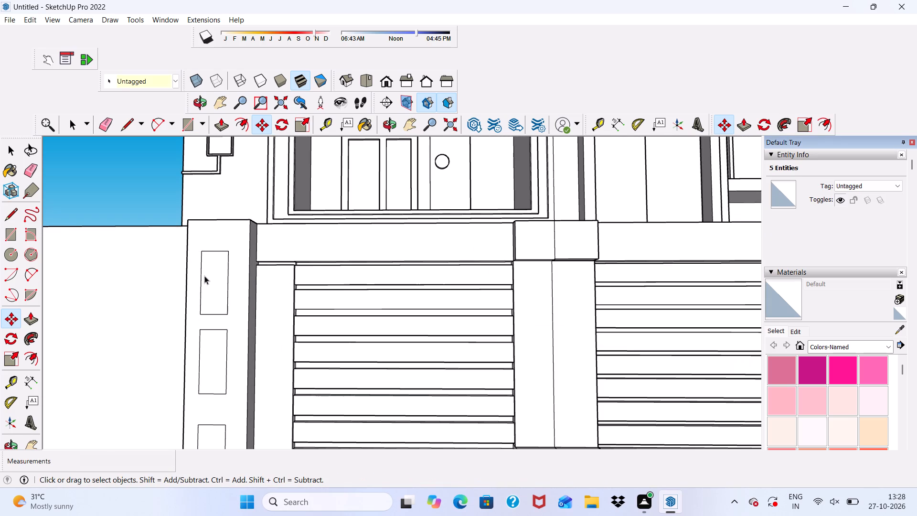
# Copy the top rectangle of the first bay's outer pillar about 15' 1" across to the top of the adjoining bay's outer pillar.
pyautogui.doubleClick(207, 275)
pyautogui.click(261, 125)
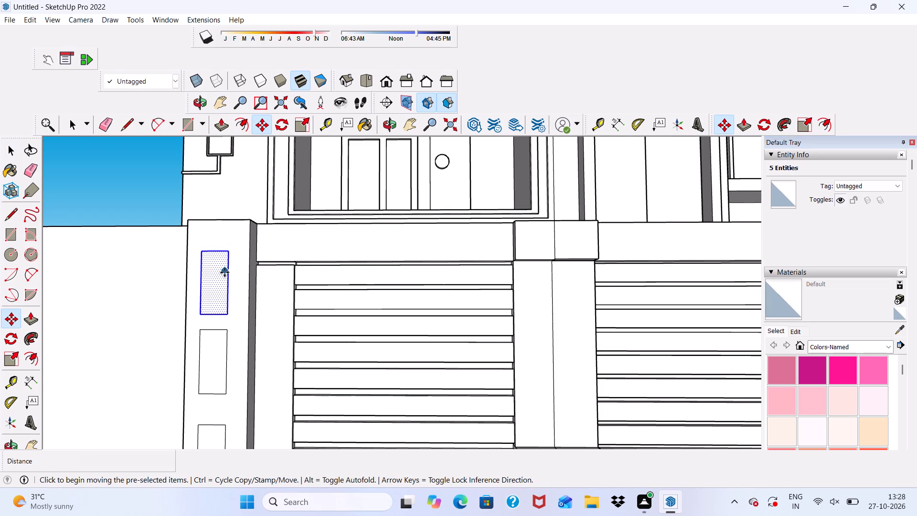
pyautogui.click(214, 288)
pyautogui.scroll(-5, 200, 241)
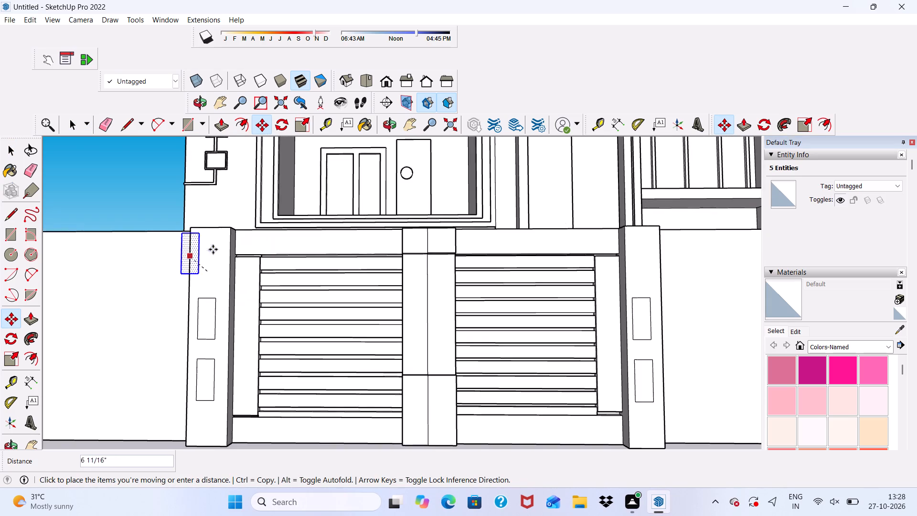
pyautogui.scroll(-4, 165, 227)
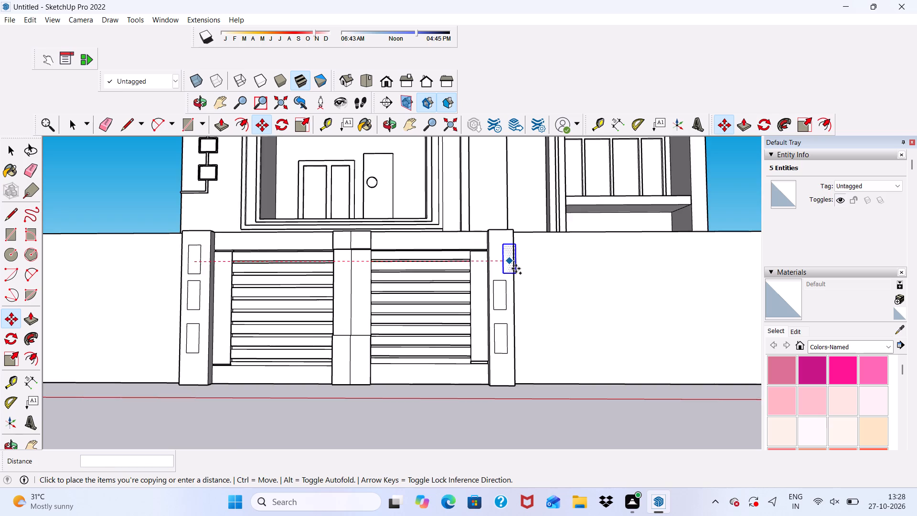
pyautogui.scroll(5, 516, 269)
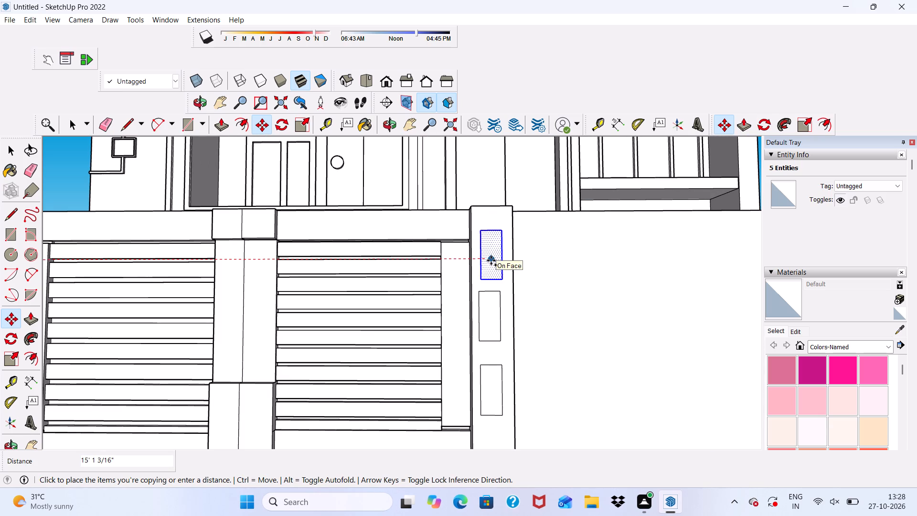
pyautogui.click(491, 260)
pyautogui.scroll(-5, 471, 231)
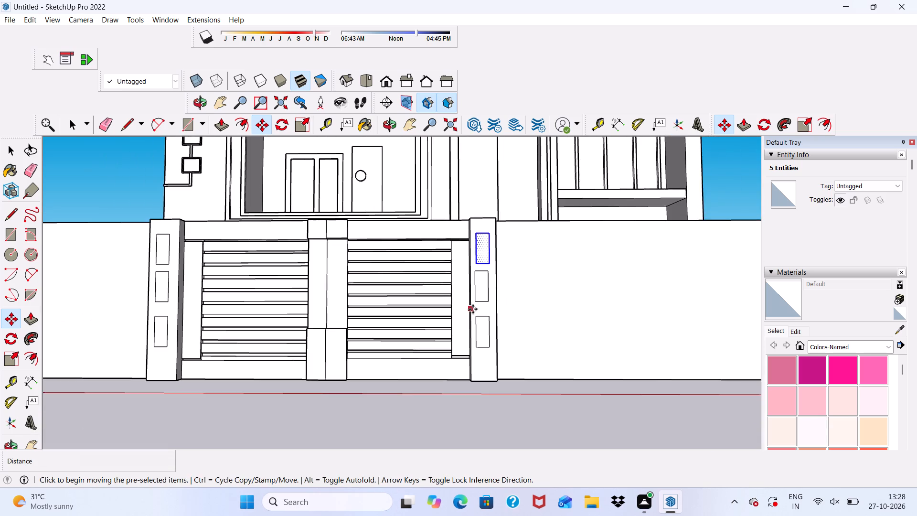
pyautogui.moveTo(473, 309); pyautogui.dragTo(537, 298, button='middle')
pyautogui.press('space')
pyautogui.scroll(-4, 509, 286)
pyautogui.moveTo(496, 339); pyautogui.dragTo(444, 363, button='middle')
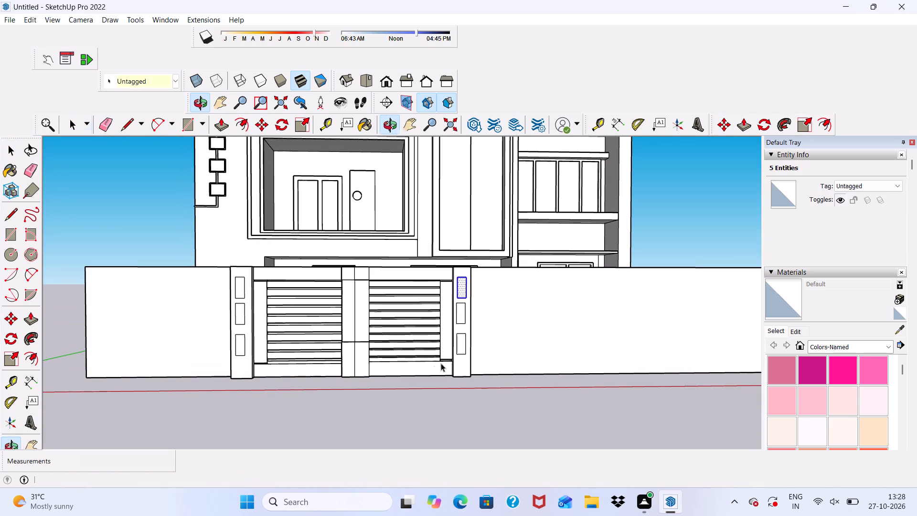
pyautogui.click(403, 407)
# Extrude the top rectangle on the adjoining bay's outer pillar 3" outward.
pyautogui.scroll(14, 480, 282)
pyautogui.click(444, 271)
pyautogui.scroll(1, 346, 251)
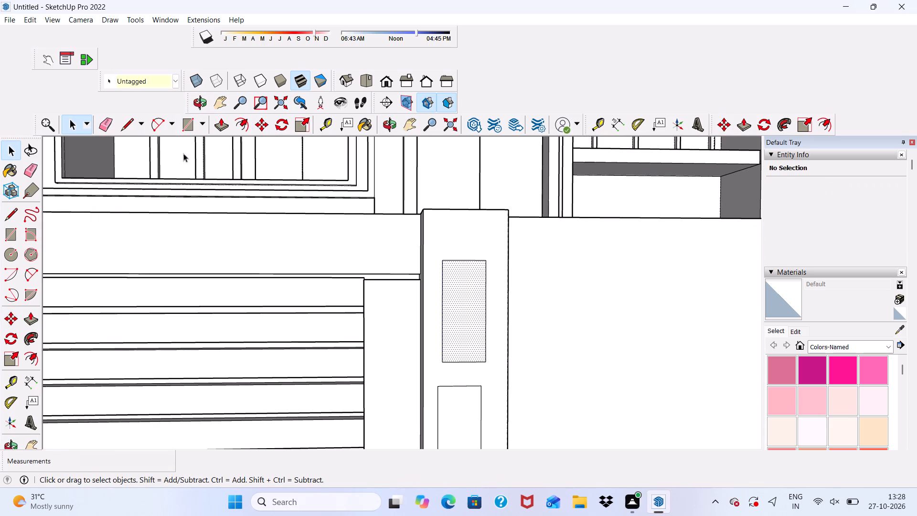
pyautogui.click(222, 124)
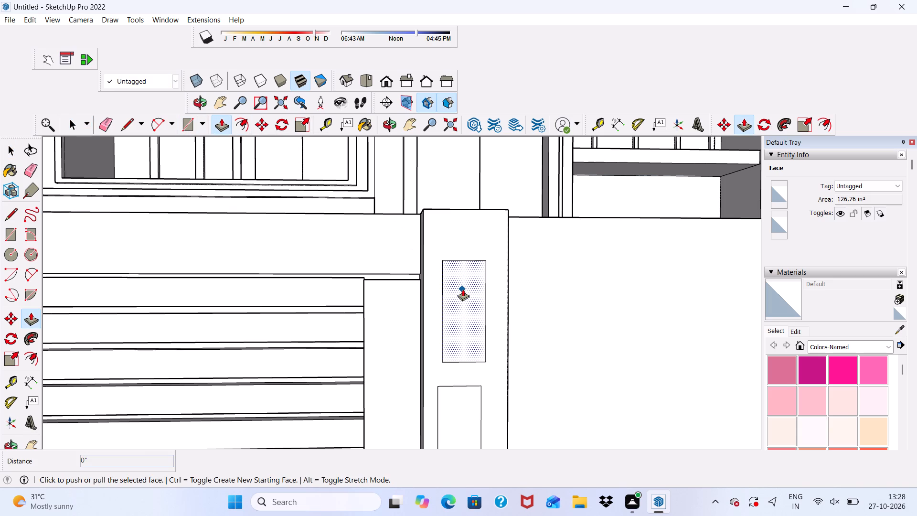
pyautogui.click(463, 289)
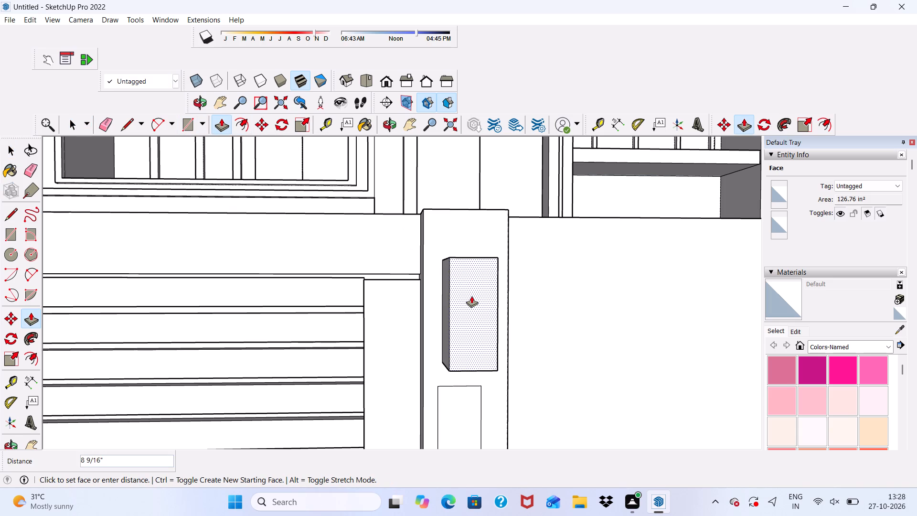
pyautogui.write('3"')
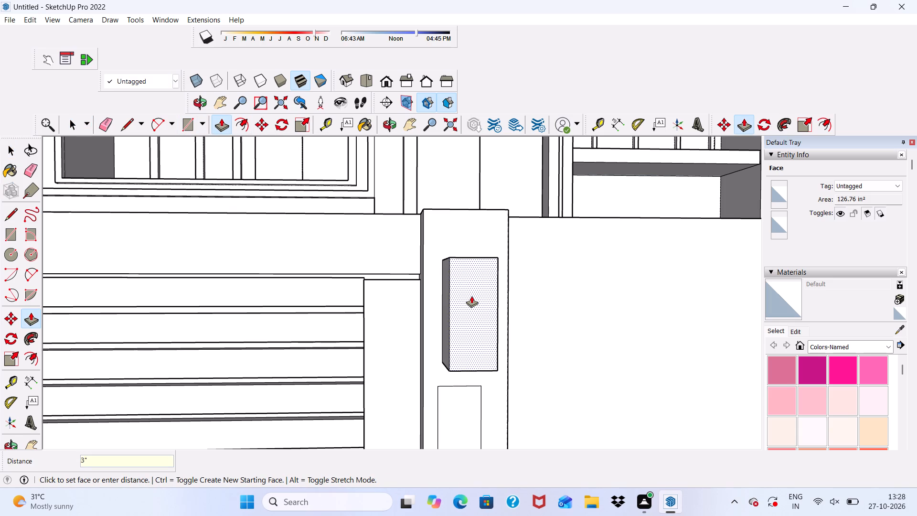
pyautogui.press('Return')
# Extrude the middle and lowest rectangles on the adjoining bay's outer pillar 3" outward each.
pyautogui.scroll(-4, 471, 301)
pyautogui.scroll(2, 465, 257)
pyautogui.scroll(-5, 465, 269)
pyautogui.scroll(6, 470, 367)
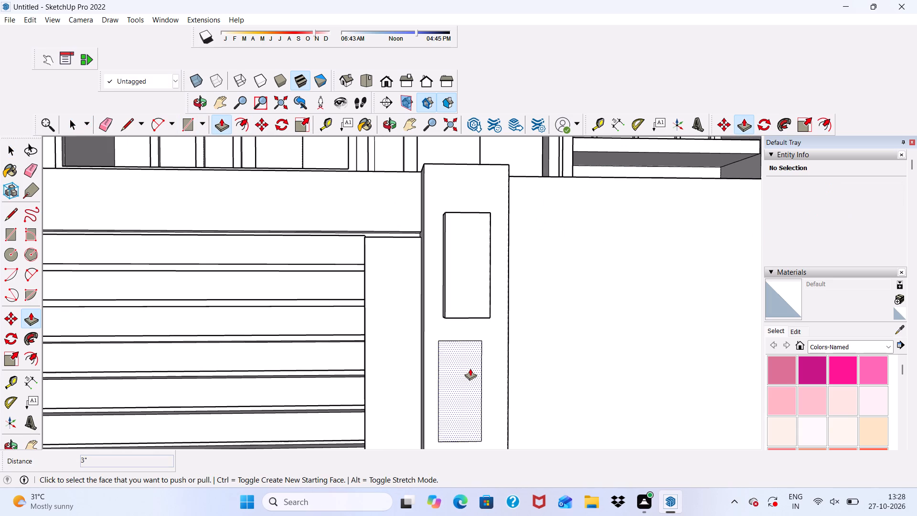
pyautogui.click(470, 368)
pyautogui.write('3"')
pyautogui.press('Return')
pyautogui.scroll(-14, 486, 308)
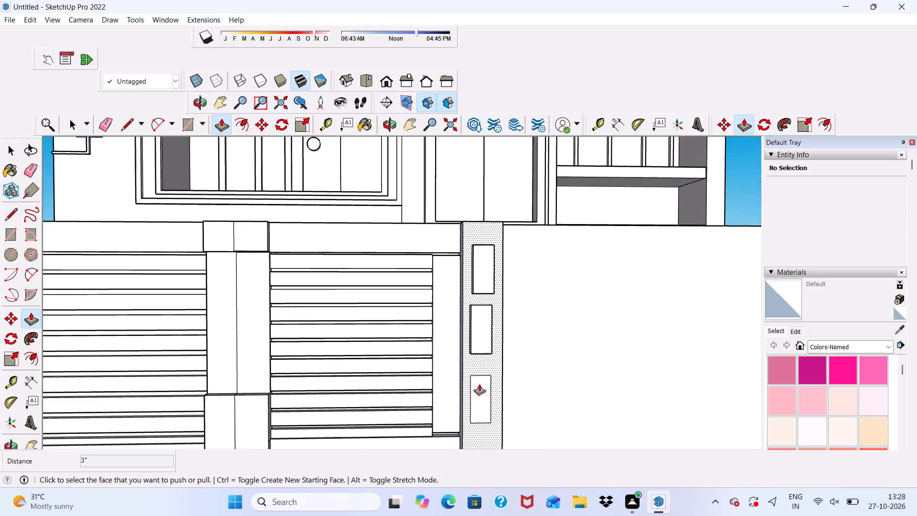
pyautogui.scroll(7, 472, 412)
pyautogui.click(473, 388)
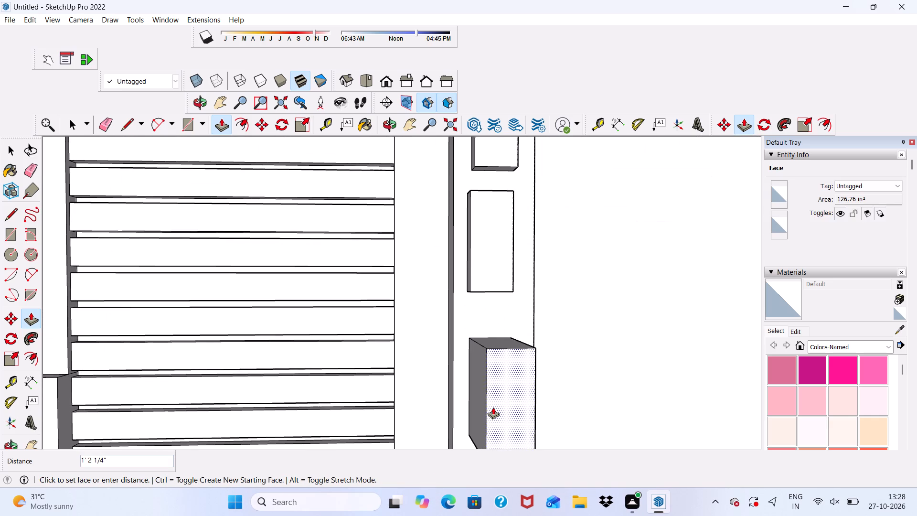
pyautogui.write('3"')
pyautogui.press('Return')
# Extrude the three rectangles on the first bay's outer pillar 3" outward each, working from the lowest to the top one.
pyautogui.scroll(-5, 496, 396)
pyautogui.scroll(-5, 546, 315)
pyautogui.scroll(6, 319, 386)
pyautogui.scroll(-7, 294, 381)
pyautogui.scroll(-5, 316, 348)
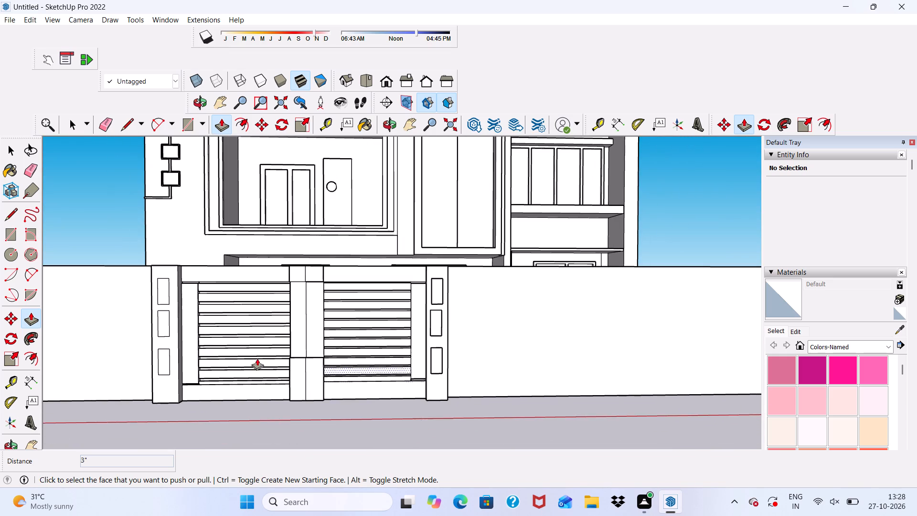
pyautogui.scroll(13, 119, 349)
pyautogui.click(205, 371)
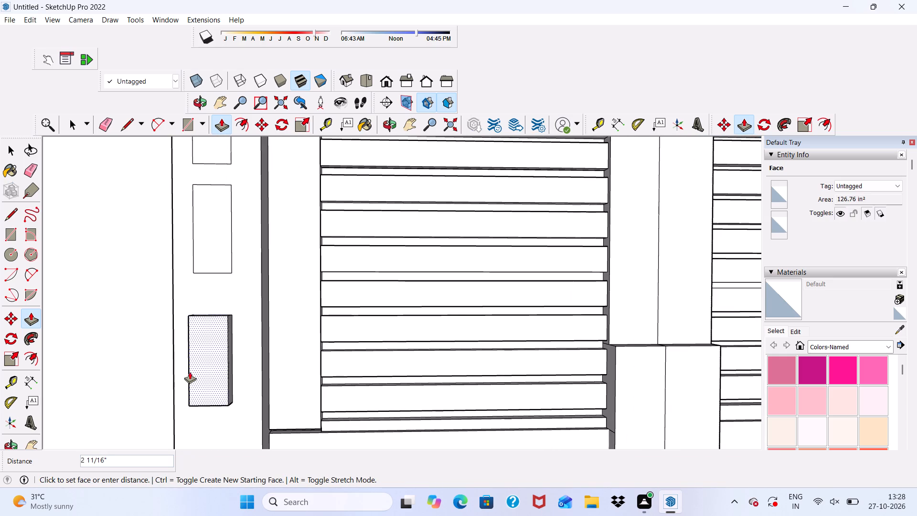
pyautogui.write('3"')
pyautogui.press('Return')
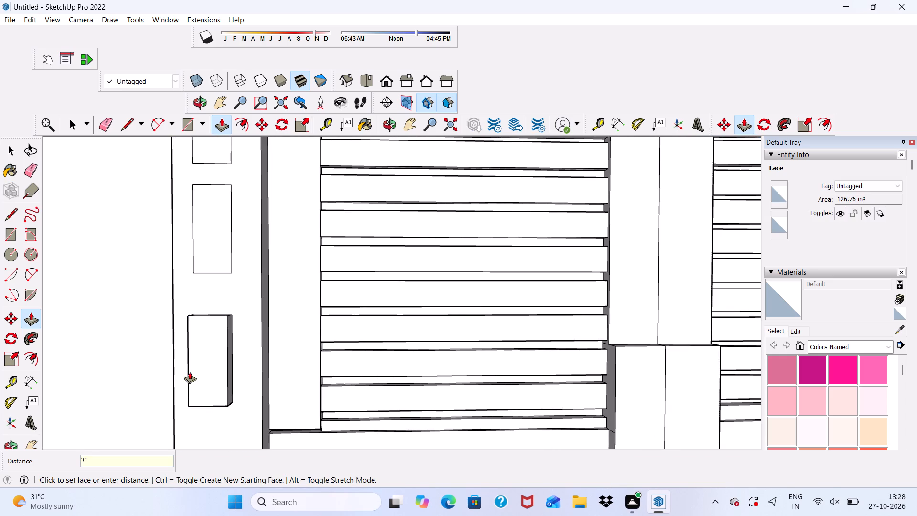
pyautogui.click(214, 242)
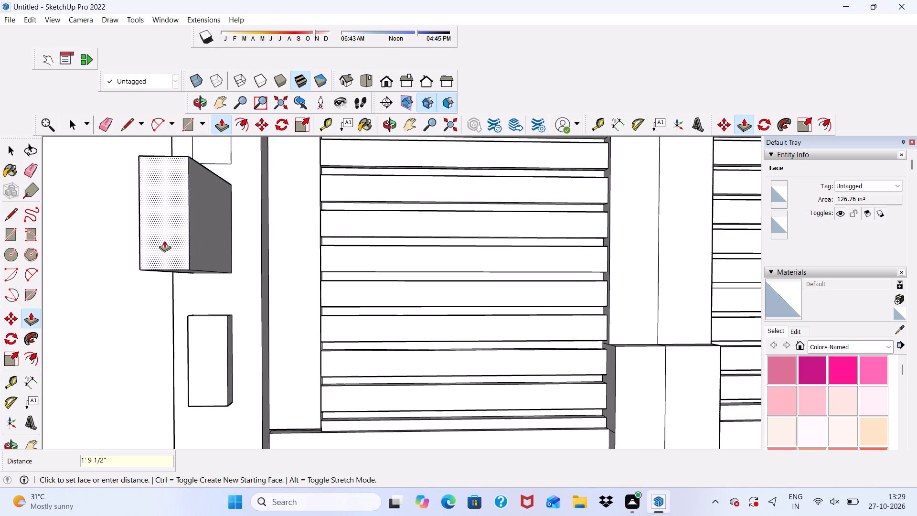
pyautogui.write('3"')
pyautogui.press('Return')
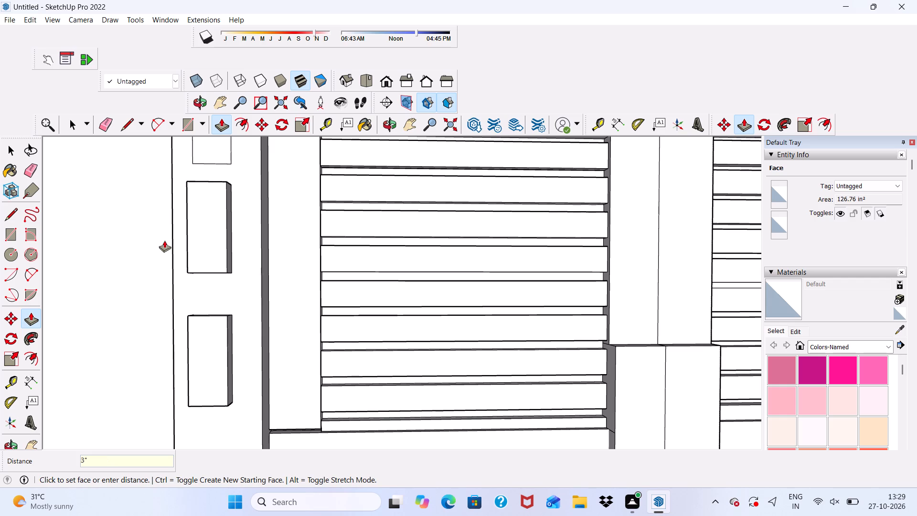
pyautogui.scroll(-6, 175, 285)
pyautogui.scroll(4, 224, 193)
pyautogui.click(196, 186)
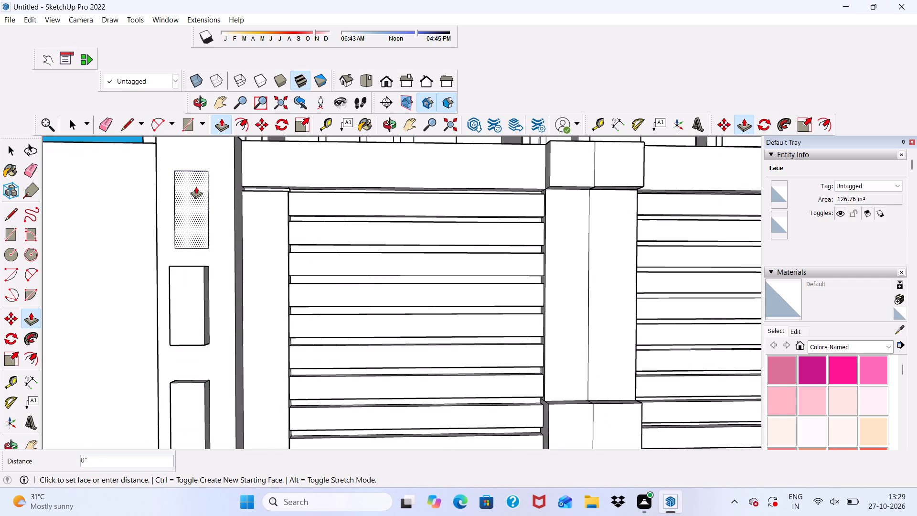
pyautogui.write('3"')
pyautogui.press('Return')
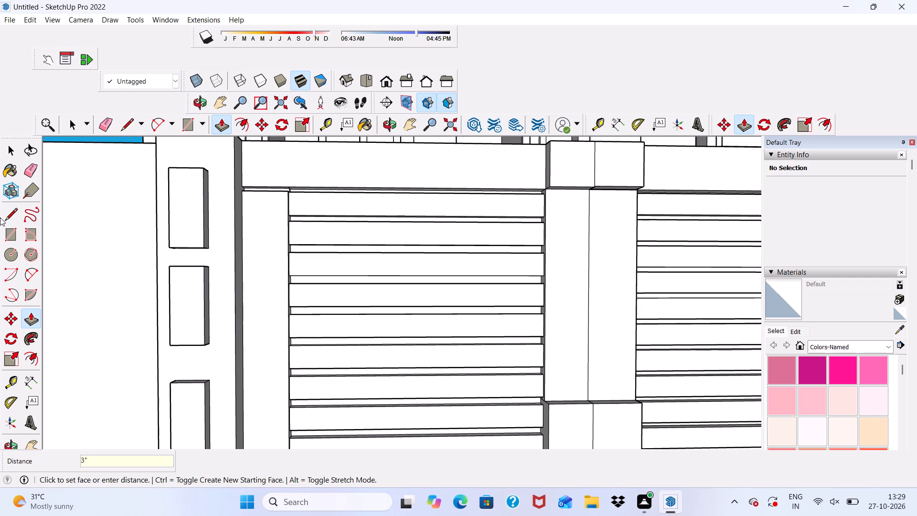
pyautogui.press('space')
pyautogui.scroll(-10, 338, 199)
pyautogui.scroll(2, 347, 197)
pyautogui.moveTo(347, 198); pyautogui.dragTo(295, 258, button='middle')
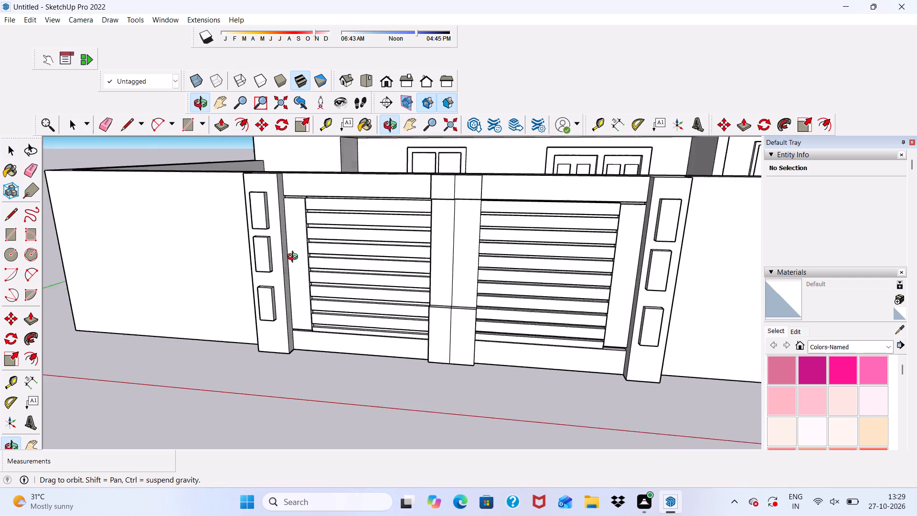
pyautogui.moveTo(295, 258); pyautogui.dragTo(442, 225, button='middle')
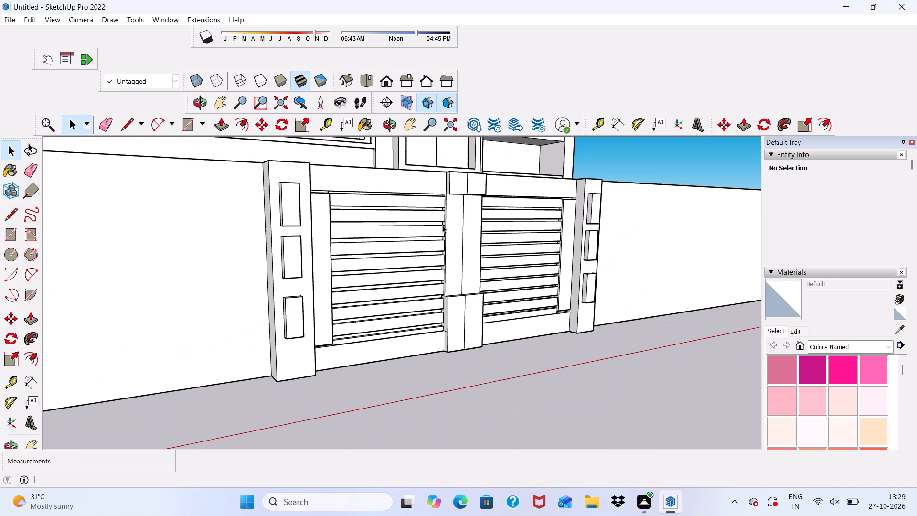
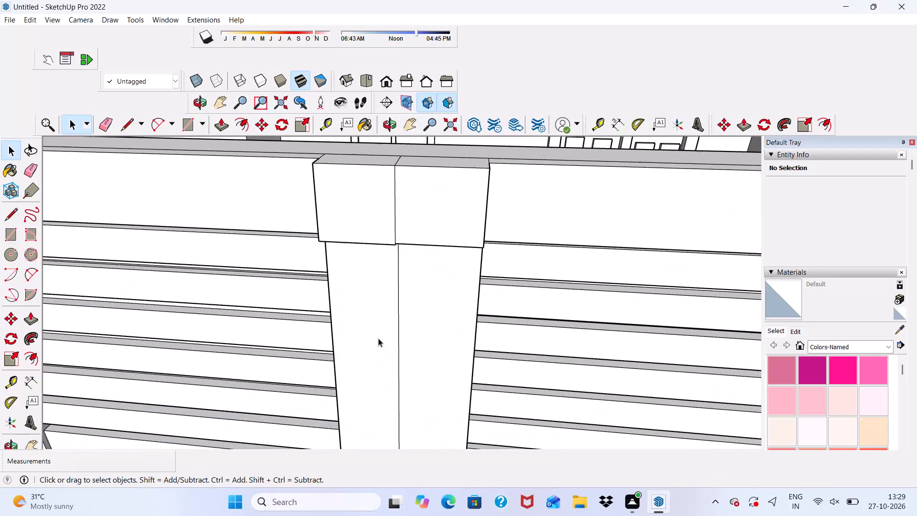
# Draw a full-height rectangle about 7' 7" by 1' 5" on the wall face, against the outer pillar farther from the origin.
pyautogui.moveTo(379, 338); pyautogui.dragTo(458, 206, button='middle')
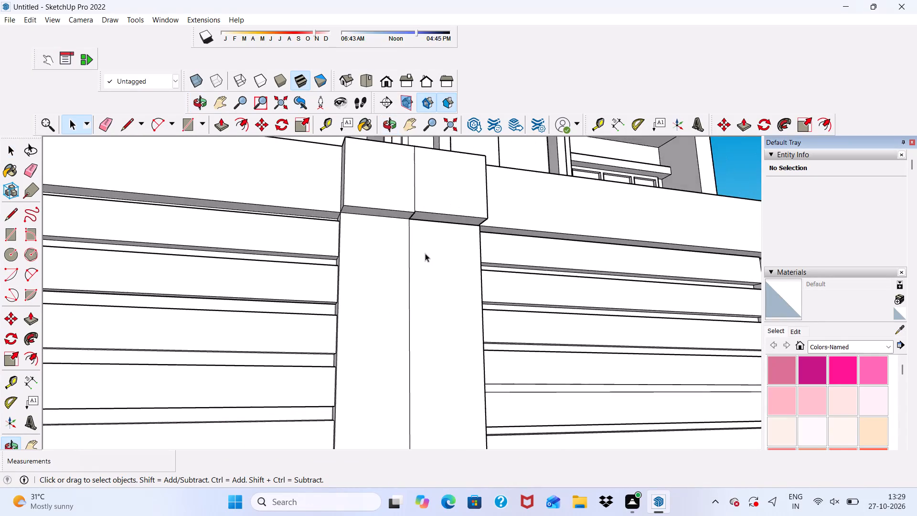
pyautogui.scroll(4, 420, 255)
pyautogui.scroll(-6, 111, 177)
pyautogui.moveTo(321, 305); pyautogui.dragTo(316, 334, button='middle')
pyautogui.scroll(-1, 321, 305)
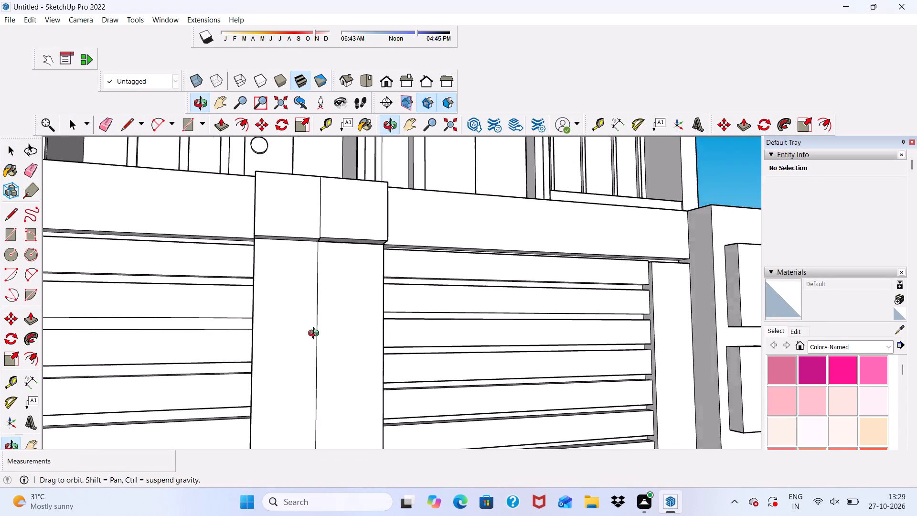
pyautogui.moveTo(316, 334); pyautogui.dragTo(284, 343, button='middle')
pyautogui.scroll(-5, 276, 281)
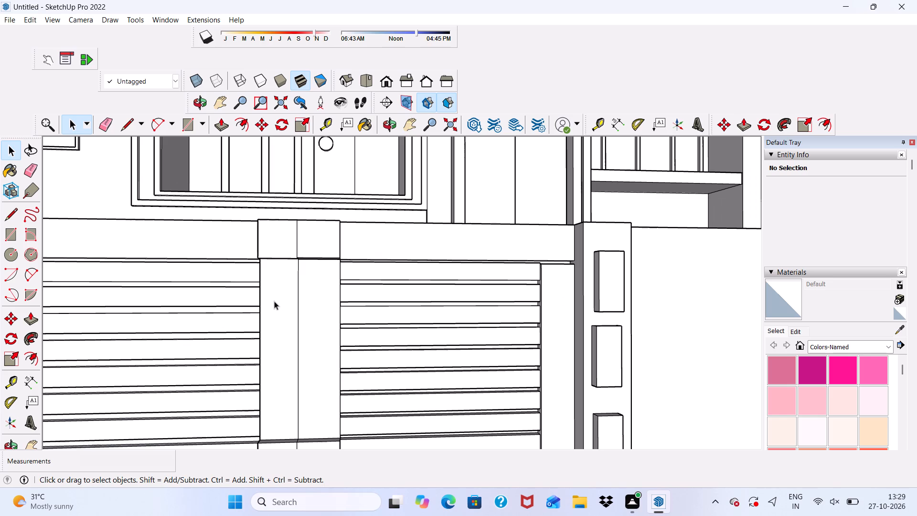
pyautogui.click(188, 120)
pyautogui.scroll(-6, 223, 263)
pyautogui.scroll(1, 477, 238)
pyautogui.moveTo(482, 260); pyautogui.dragTo(354, 283, button='middle')
pyautogui.scroll(3, 649, 245)
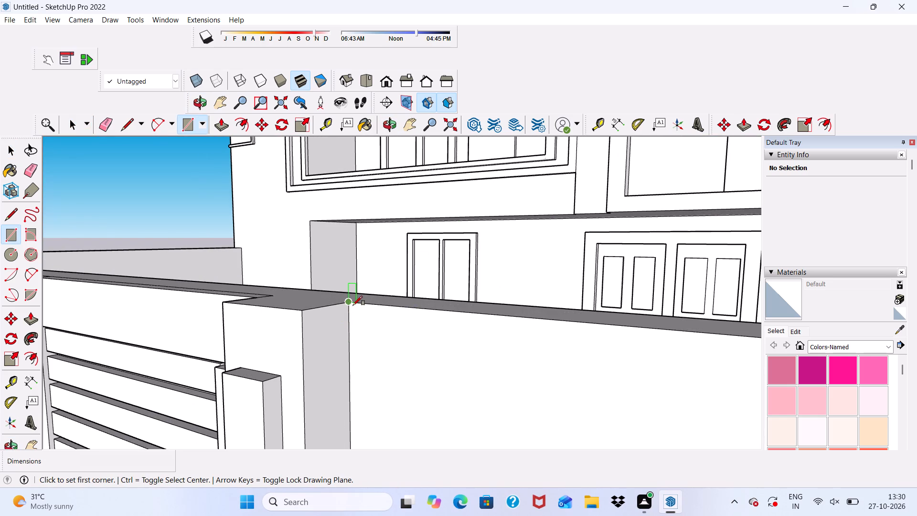
pyautogui.click(353, 305)
pyautogui.scroll(-10, 451, 193)
pyautogui.scroll(2, 503, 305)
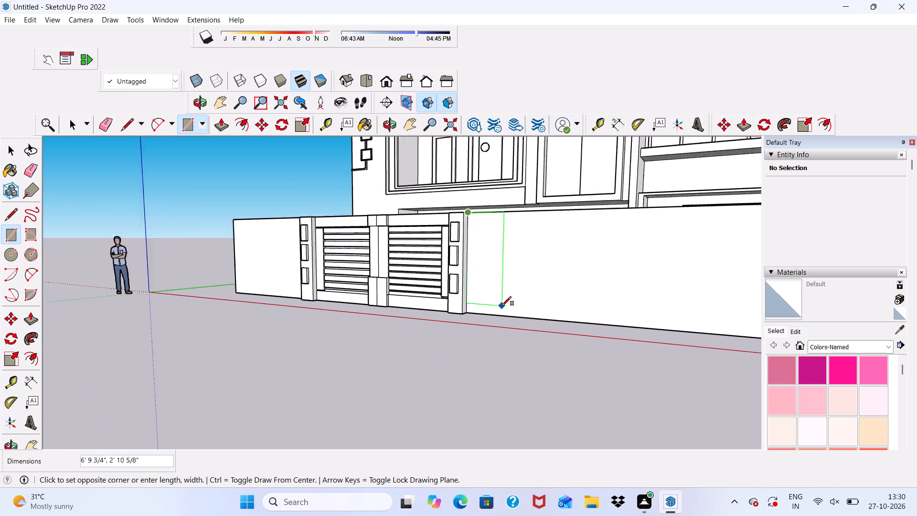
pyautogui.scroll(8, 502, 306)
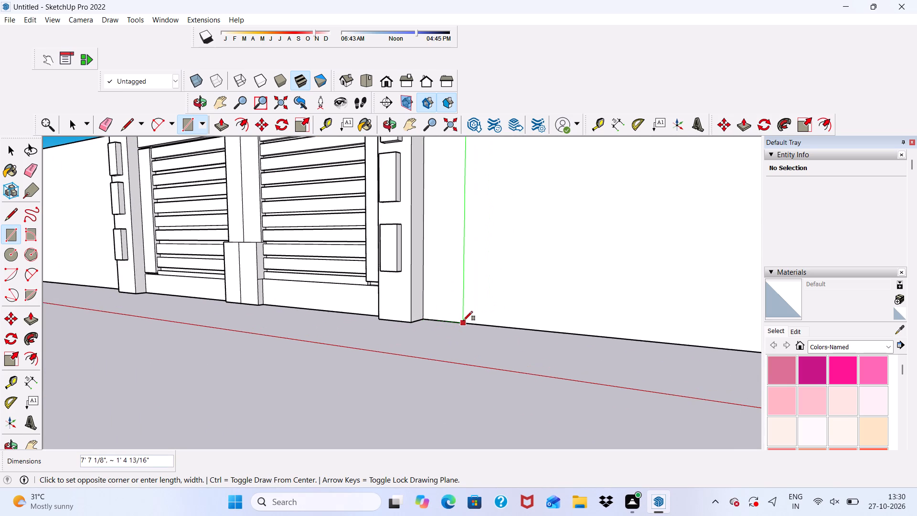
pyautogui.click(463, 321)
# Extrude the new full-height rectangle 1' outward from the wall face to form an end pillar.
pyautogui.click(219, 123)
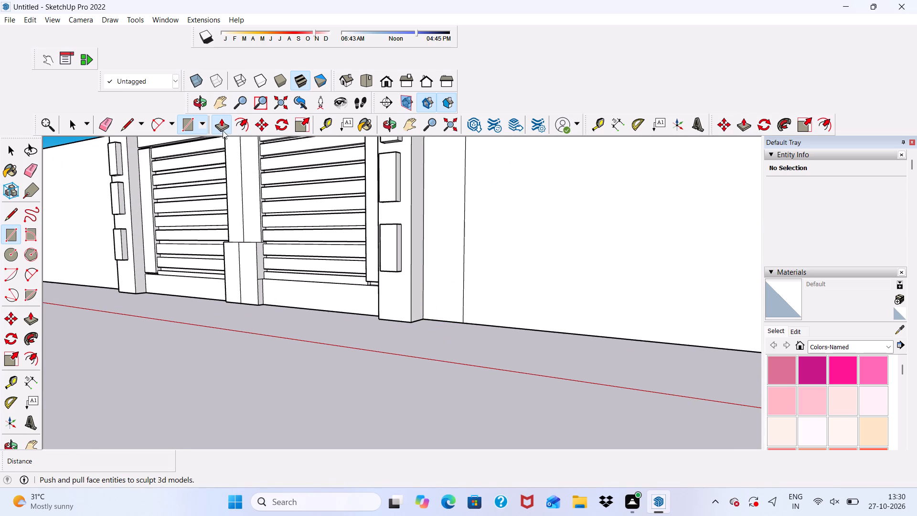
pyautogui.click(455, 247)
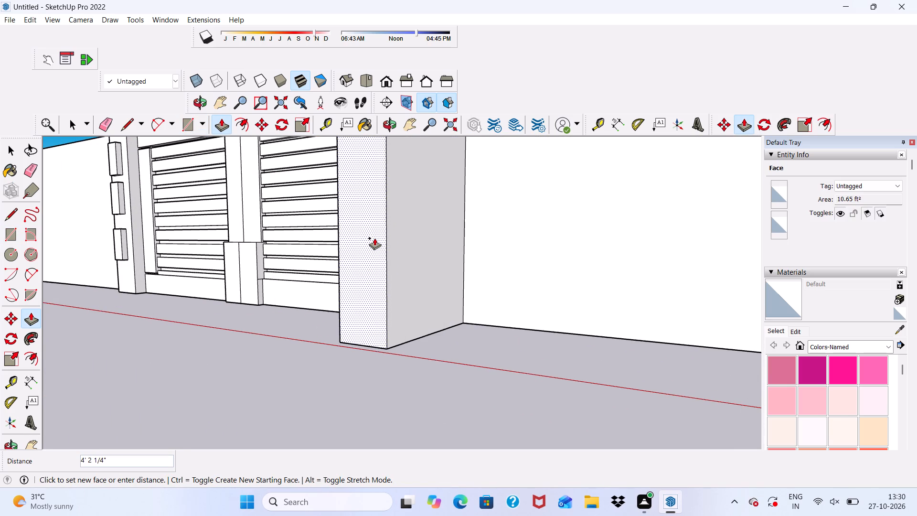
pyautogui.write("1'")
pyautogui.press('Return')
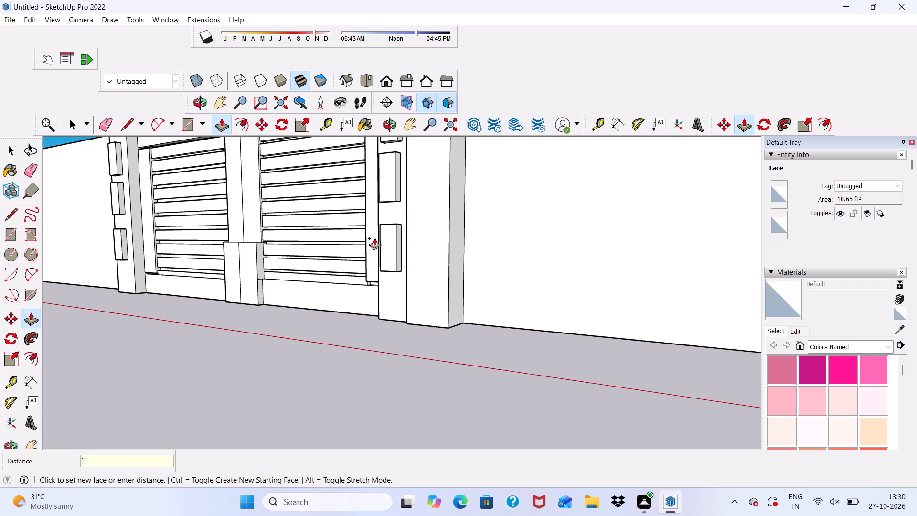
pyautogui.scroll(-9, 374, 238)
pyautogui.moveTo(412, 249); pyautogui.dragTo(481, 310, button='middle')
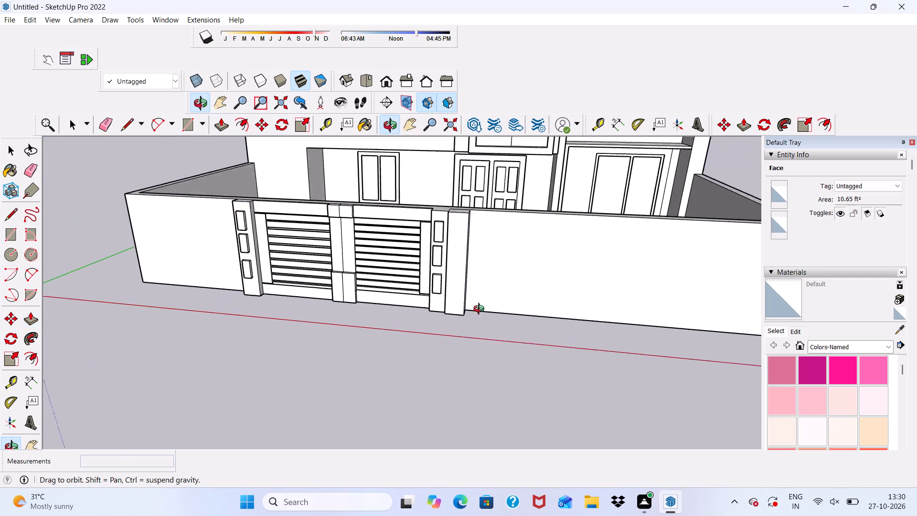
pyautogui.moveTo(481, 310); pyautogui.dragTo(481, 313, button='middle')
pyautogui.press('space')
# Draw a full-height rectangle about 7' 7" by 1' 8" on the wall face, against the outer pillar nearer the origin.
pyautogui.scroll(4, 221, 145)
pyautogui.click(186, 115)
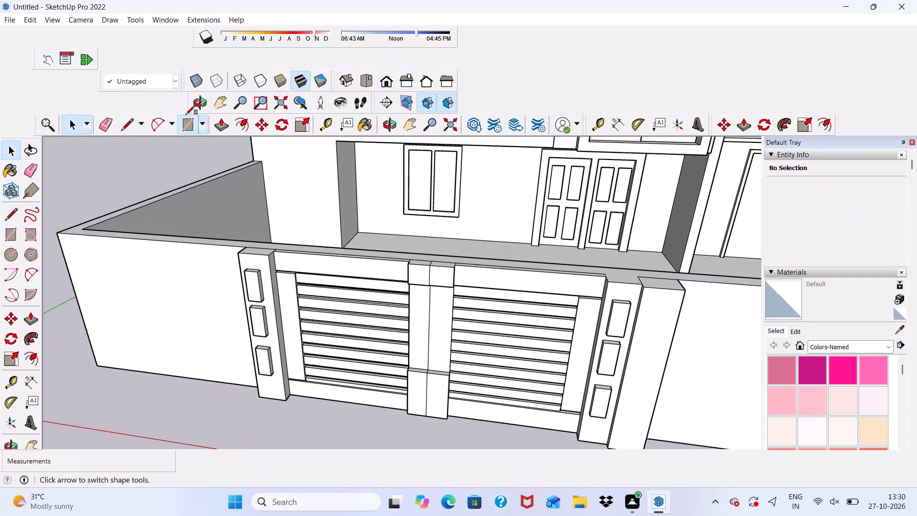
pyautogui.scroll(-2, 196, 199)
pyautogui.moveTo(191, 229); pyautogui.dragTo(320, 219, button='middle')
pyautogui.scroll(5, 285, 248)
pyautogui.scroll(5, 422, 311)
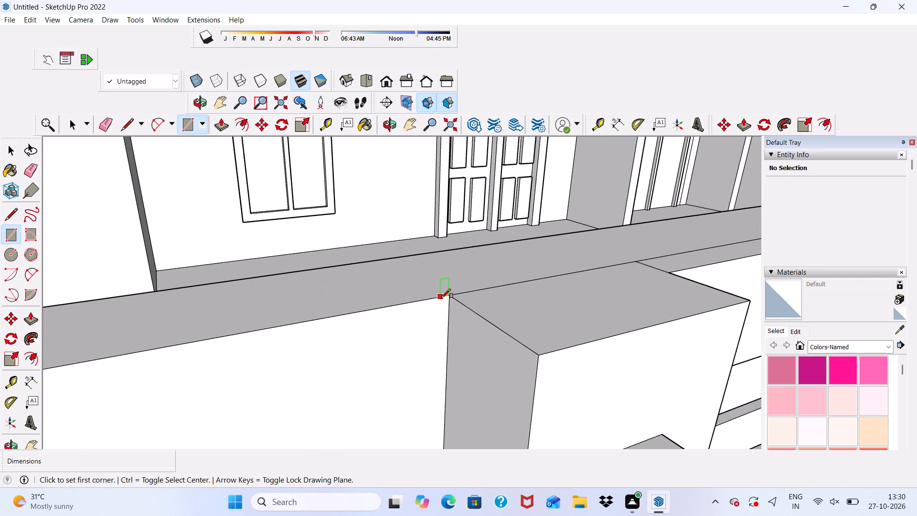
pyautogui.click(447, 298)
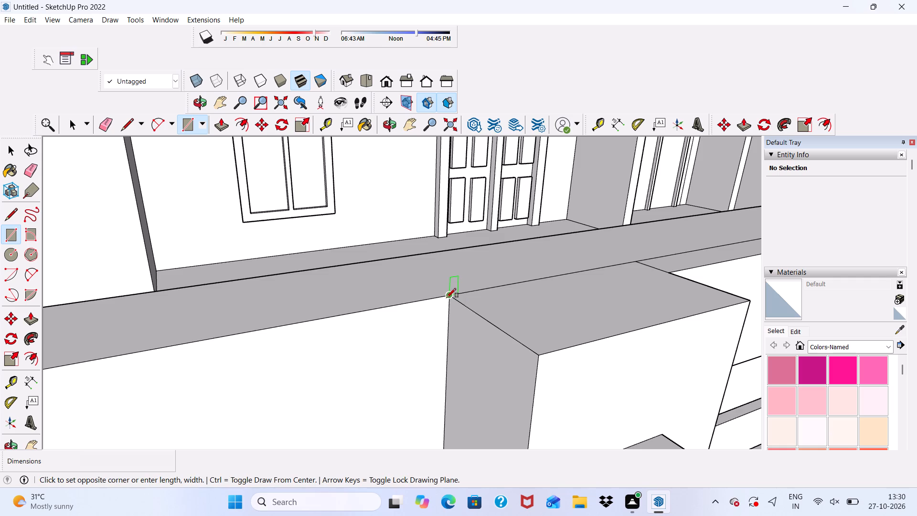
pyautogui.scroll(-10, 405, 199)
pyautogui.scroll(5, 309, 273)
pyautogui.scroll(6, 331, 321)
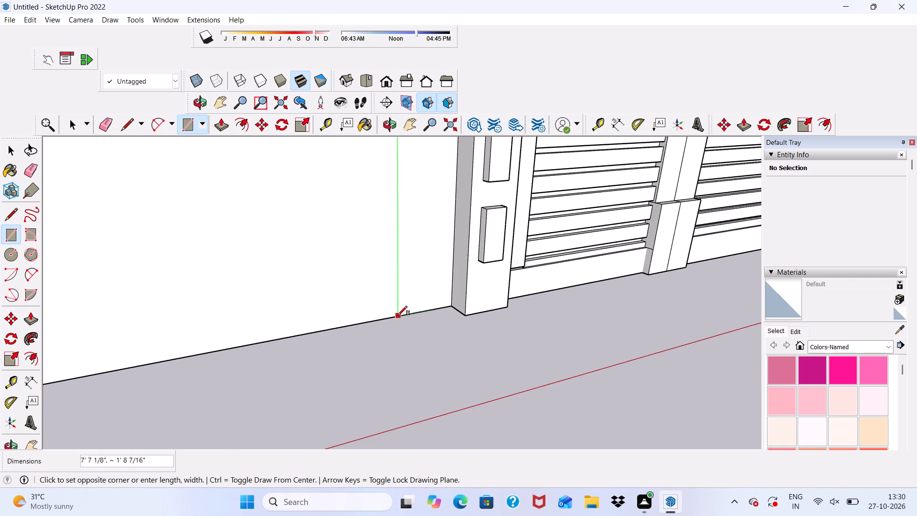
pyautogui.click(398, 315)
pyautogui.press('space')
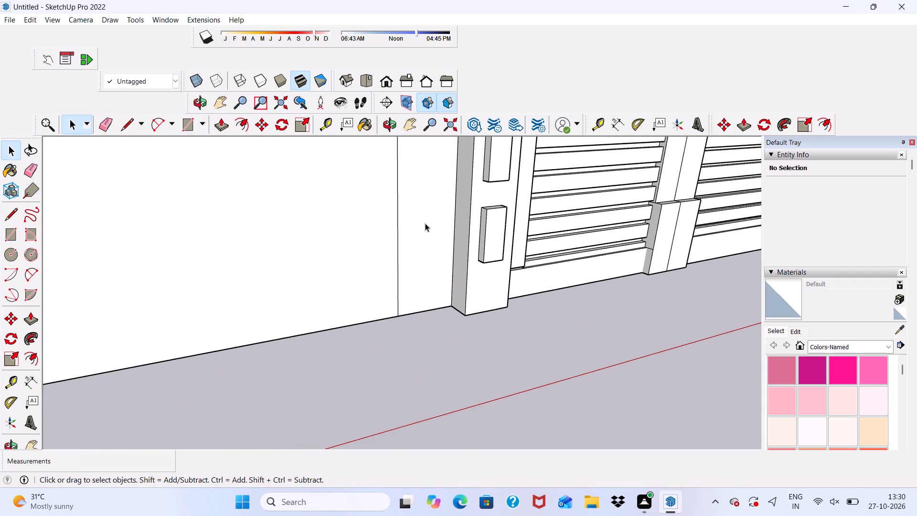
# Extrude the rectangle beside the outer pillar nearer the origin 1' outward to form the matching end pillar.
pyautogui.click(425, 223)
pyautogui.scroll(-7, 399, 233)
pyautogui.moveTo(391, 249); pyautogui.dragTo(253, 257, button='middle')
pyautogui.scroll(1, 251, 251)
pyautogui.scroll(-6, 253, 243)
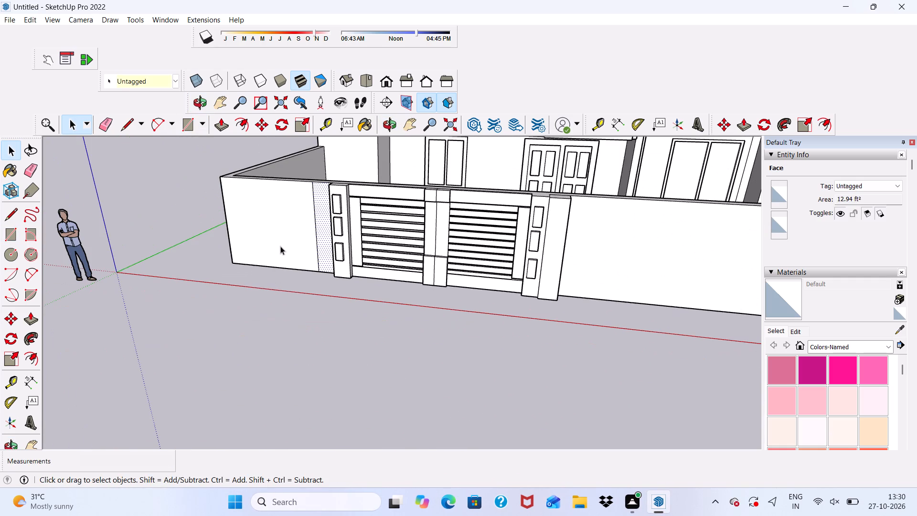
pyautogui.scroll(1, 207, 136)
pyautogui.click(221, 123)
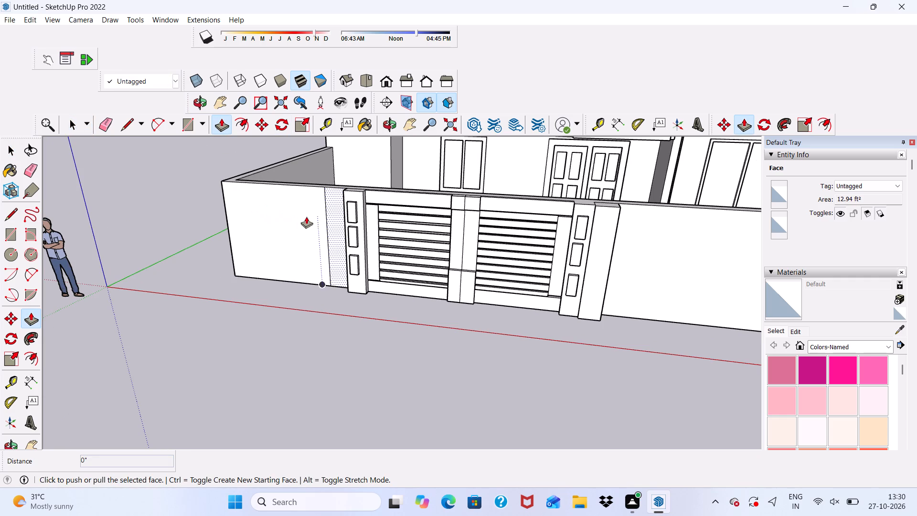
pyautogui.click(331, 208)
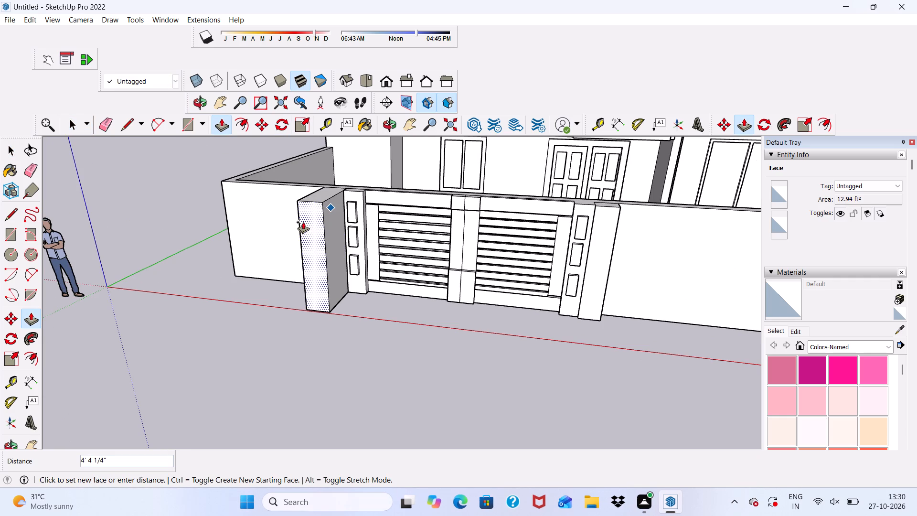
pyautogui.write("1'")
pyautogui.press('Return')
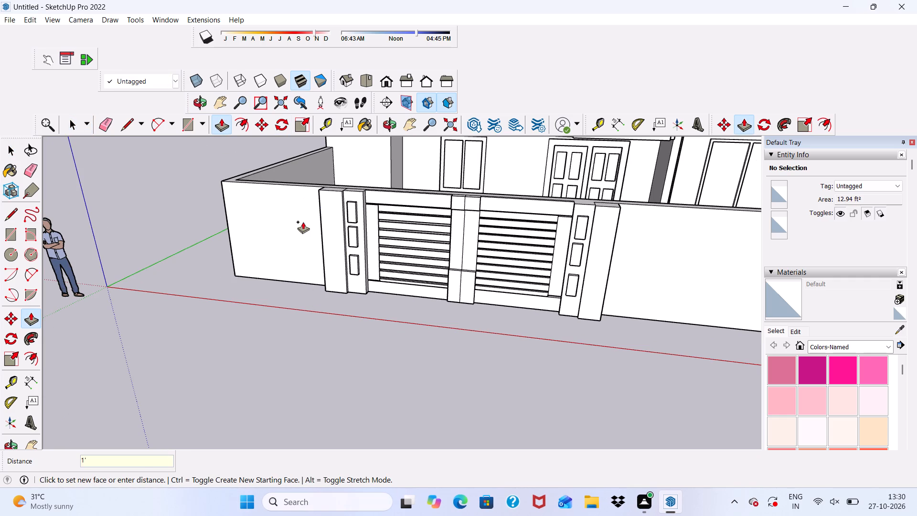
pyautogui.press('space')
# Draw a 1' 9" by about 1' 8" rectangle over the top of the end pillar nearer the origin, reaching the wall's inner edge.
pyautogui.scroll(-6, 303, 222)
pyautogui.moveTo(378, 231); pyautogui.dragTo(339, 290, button='middle')
pyautogui.scroll(1, 379, 197)
pyautogui.scroll(6, 328, 185)
pyautogui.click(191, 122)
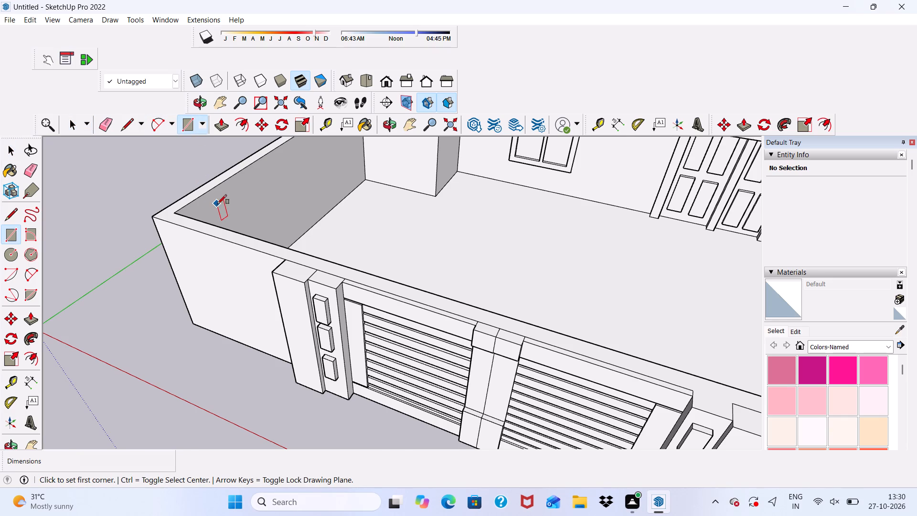
pyautogui.scroll(5, 217, 204)
pyautogui.scroll(10, 245, 279)
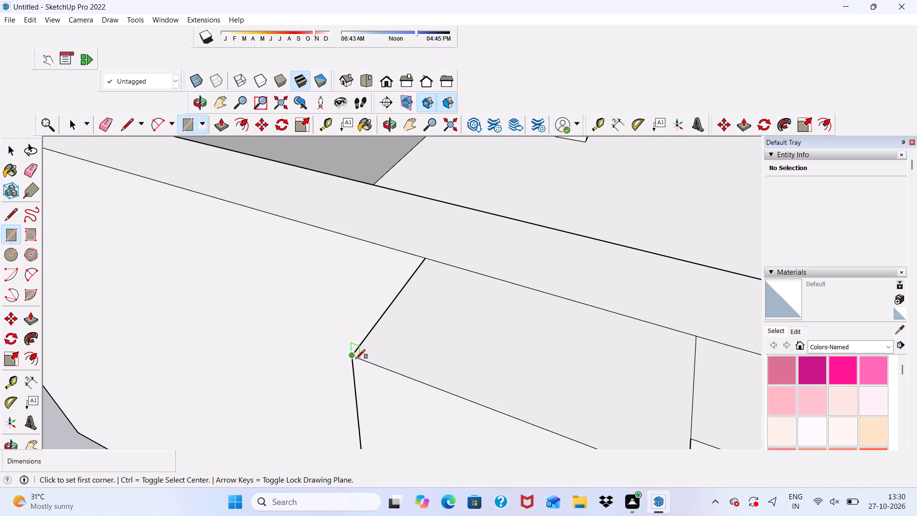
pyautogui.click(354, 358)
pyautogui.scroll(-4, 394, 293)
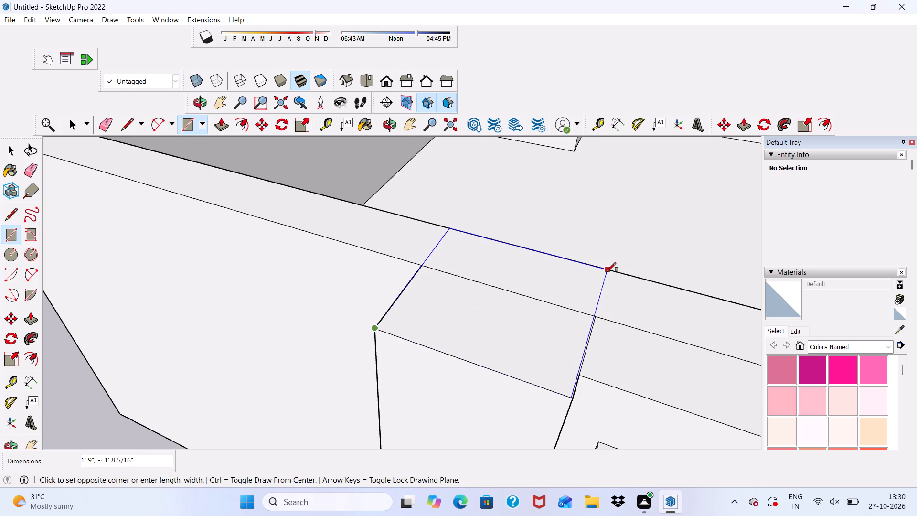
pyautogui.scroll(4, 609, 271)
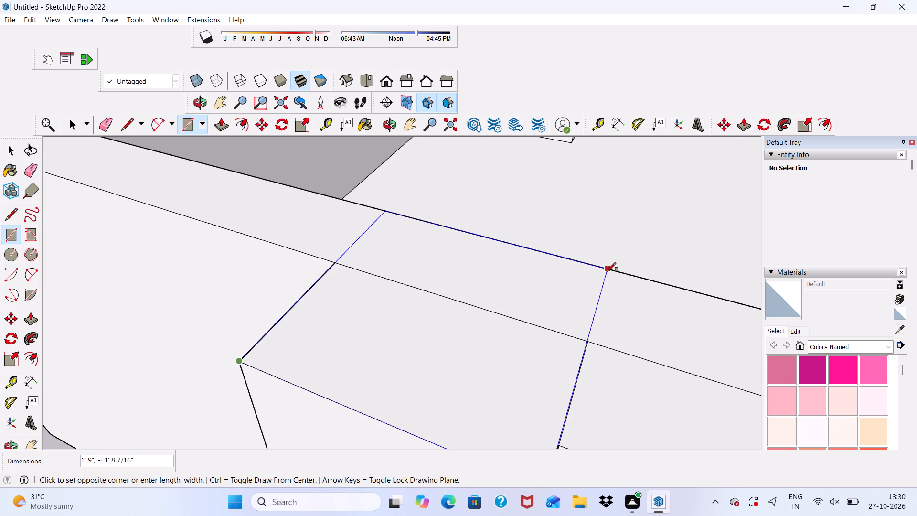
pyautogui.click(607, 272)
# Draw a 1' 9" by about 1' 5" rectangle over the top of the farther end pillar, reaching the wall's inner edge.
pyautogui.scroll(-20, 453, 244)
pyautogui.scroll(-5, 453, 244)
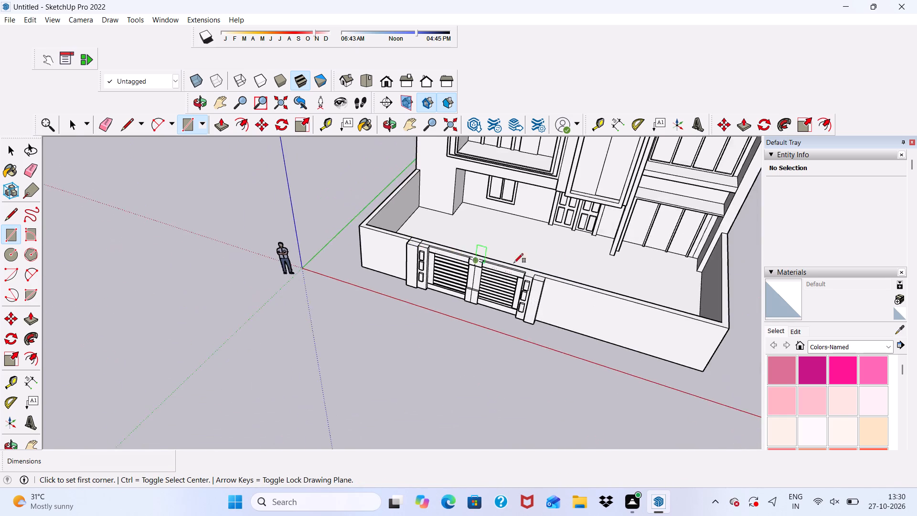
pyautogui.scroll(18, 553, 262)
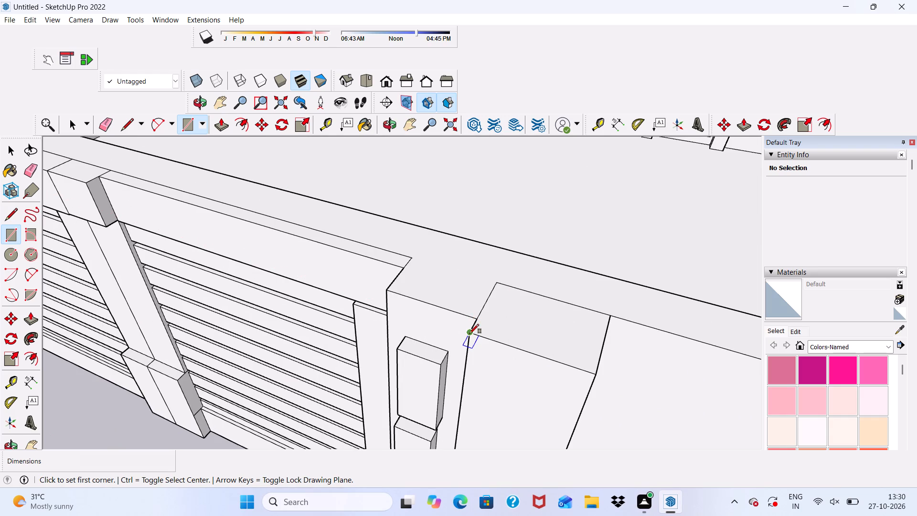
pyautogui.click(469, 333)
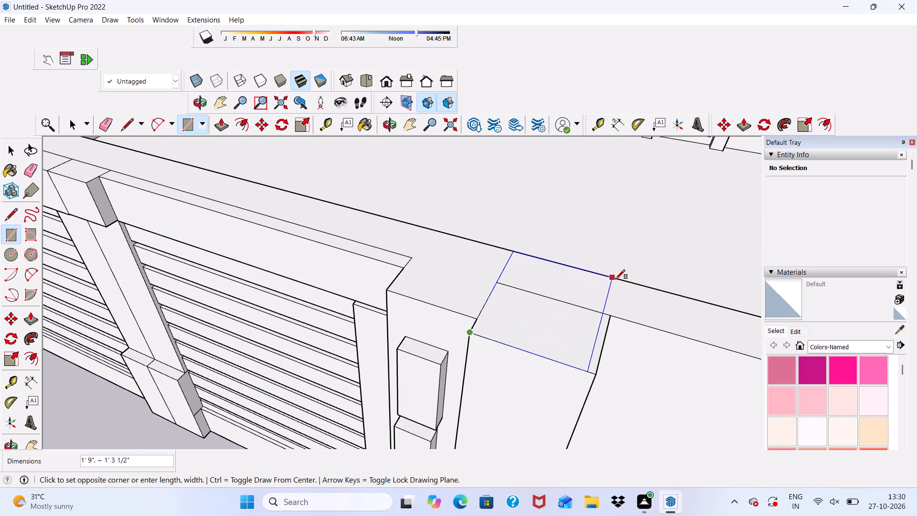
pyautogui.scroll(4, 620, 279)
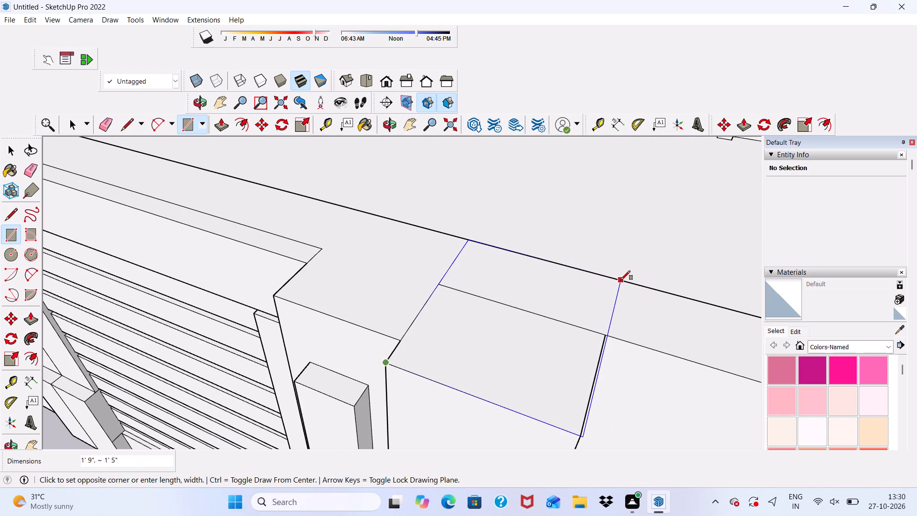
pyautogui.click(620, 277)
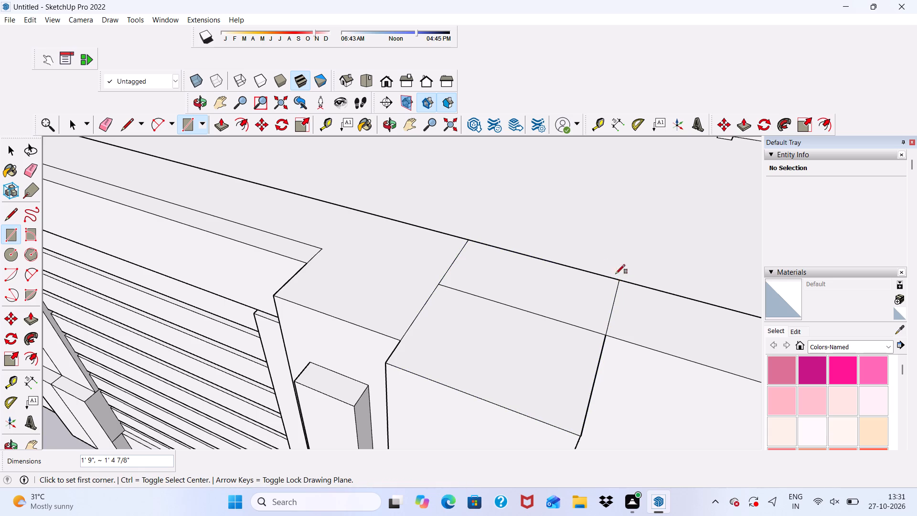
# Erase the old wall edge line crossing the top rectangle on each of the two end pillars.
pyautogui.click(106, 121)
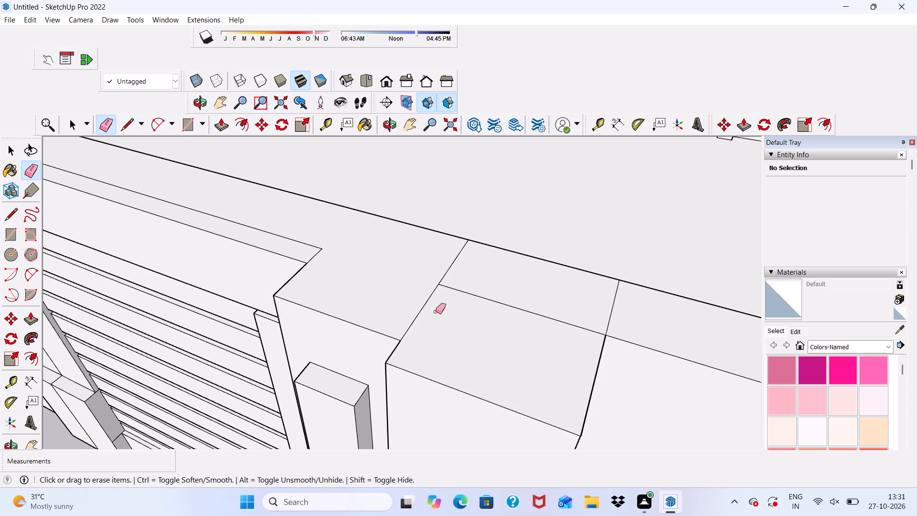
pyautogui.moveTo(489, 292); pyautogui.dragTo(488, 305)
pyautogui.scroll(-12, 483, 273)
pyautogui.scroll(4, 256, 214)
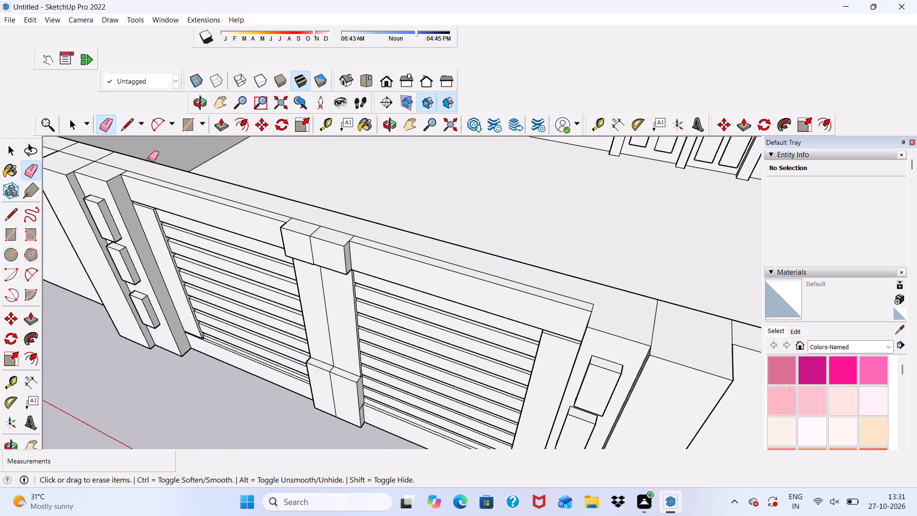
pyautogui.scroll(2, 149, 159)
pyautogui.scroll(-11, 120, 161)
pyautogui.scroll(10, 202, 191)
pyautogui.moveTo(96, 183); pyautogui.dragTo(92, 189)
pyautogui.scroll(2, 151, 117)
# Extrude the top face of the end pillar nearer the origin 1' upward.
pyautogui.click(218, 121)
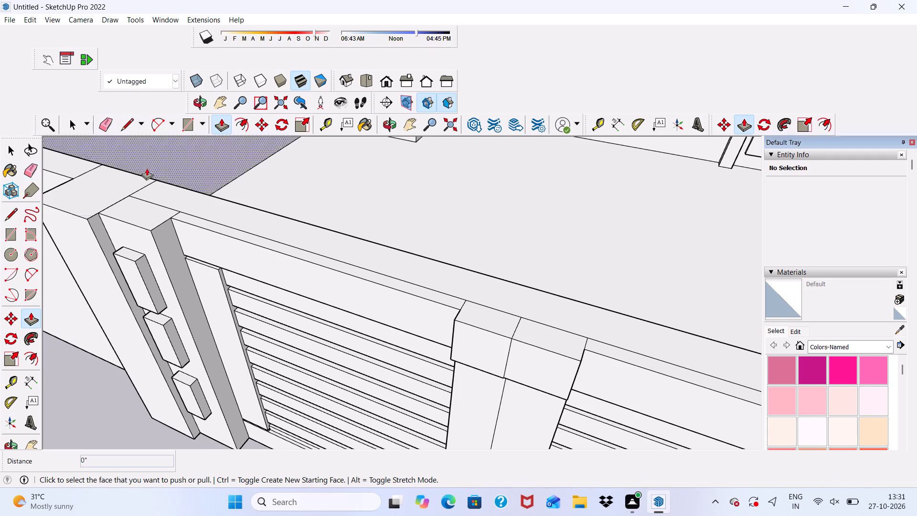
pyautogui.scroll(3, 98, 189)
pyautogui.click(98, 189)
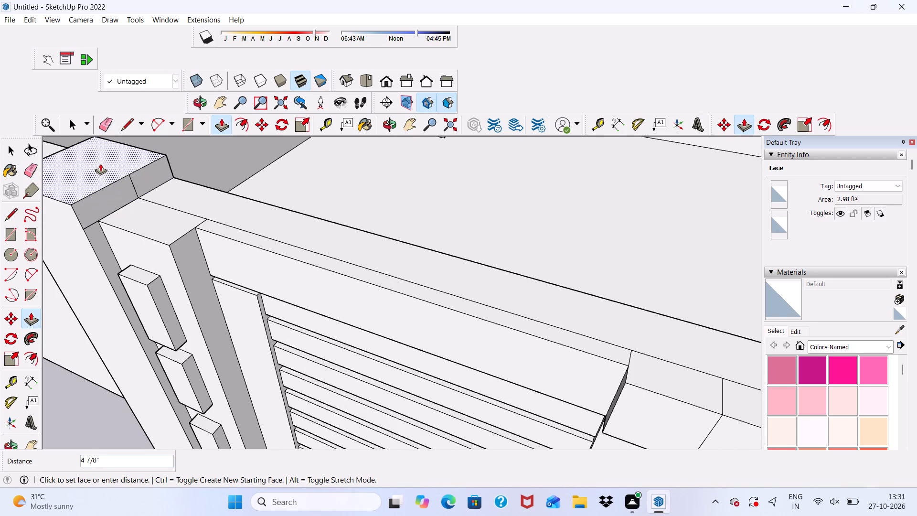
pyautogui.write("1'")
pyautogui.press('Return')
# Extrude the top face of the end pillar farther from the origin 1' upward.
pyautogui.scroll(-7, 53, 204)
pyautogui.scroll(-4, 102, 213)
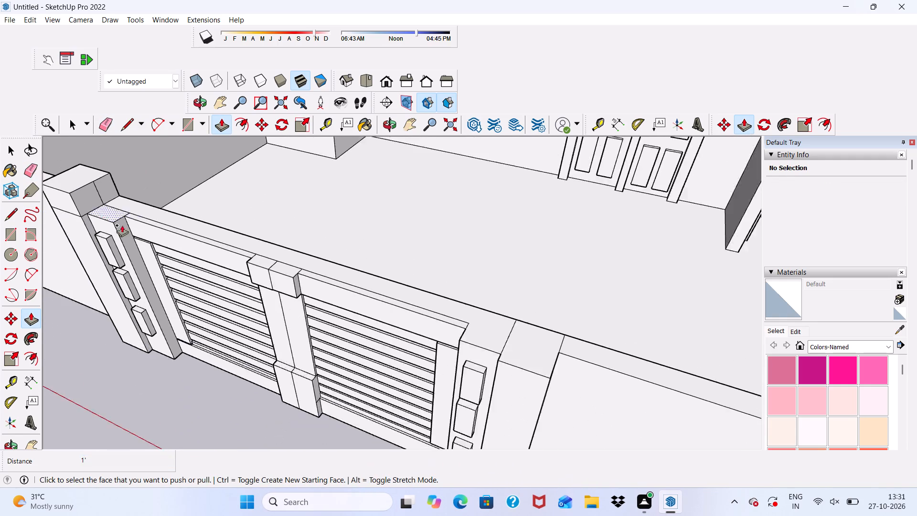
pyautogui.scroll(-3, 122, 225)
pyautogui.scroll(10, 427, 296)
pyautogui.click(449, 329)
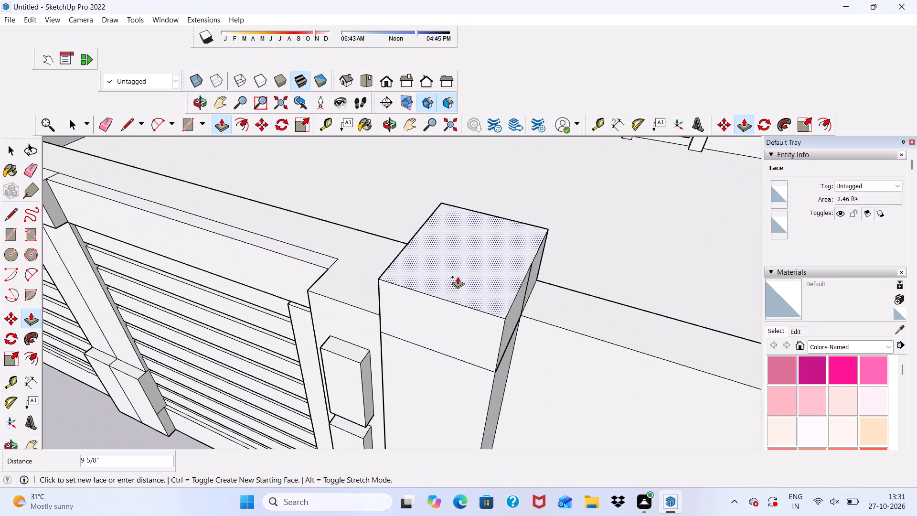
pyautogui.write("1'")
pyautogui.press('Return')
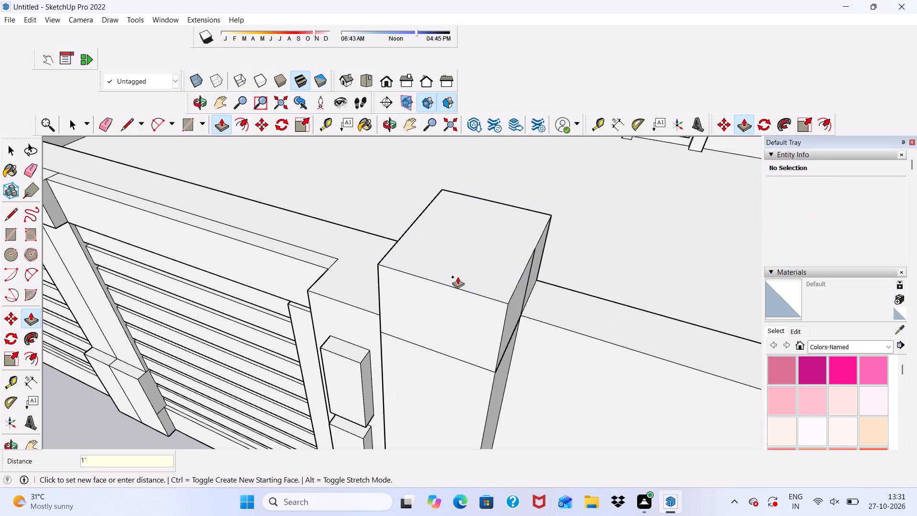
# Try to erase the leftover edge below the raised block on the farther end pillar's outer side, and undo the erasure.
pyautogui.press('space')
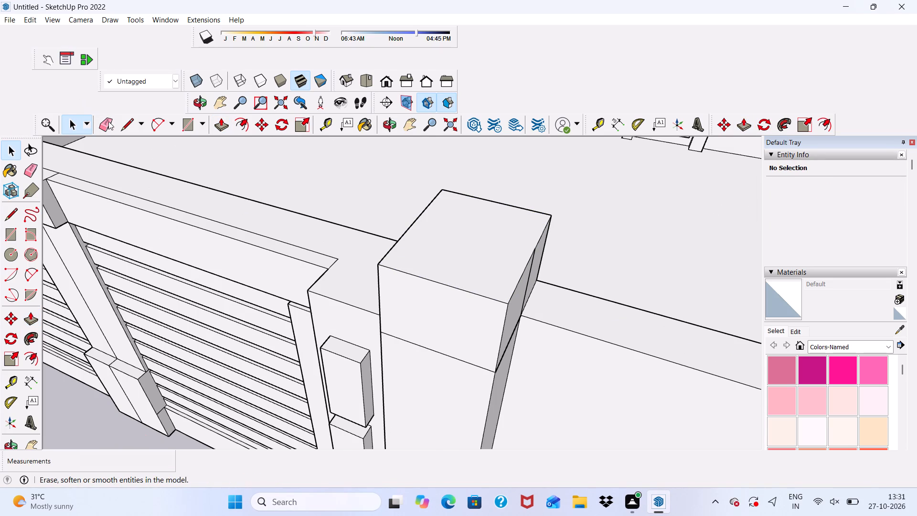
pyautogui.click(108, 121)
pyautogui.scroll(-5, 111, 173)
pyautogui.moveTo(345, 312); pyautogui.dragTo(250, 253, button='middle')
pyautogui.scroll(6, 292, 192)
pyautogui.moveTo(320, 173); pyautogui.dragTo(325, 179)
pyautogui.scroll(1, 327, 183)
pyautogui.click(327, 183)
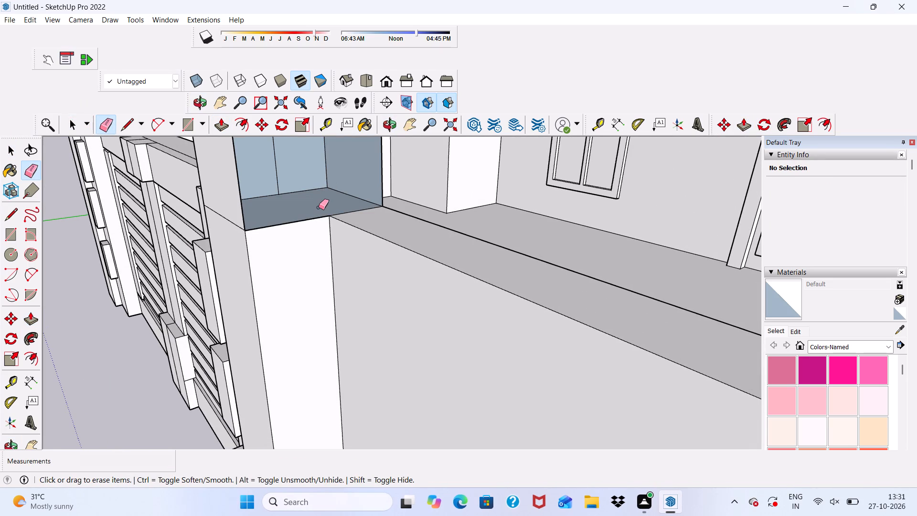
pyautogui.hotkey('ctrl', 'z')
# Push/Pull the raised block's outer side face on the farther end pillar flush with the pillar side below it.
pyautogui.scroll(15, 319, 207)
pyautogui.press('space')
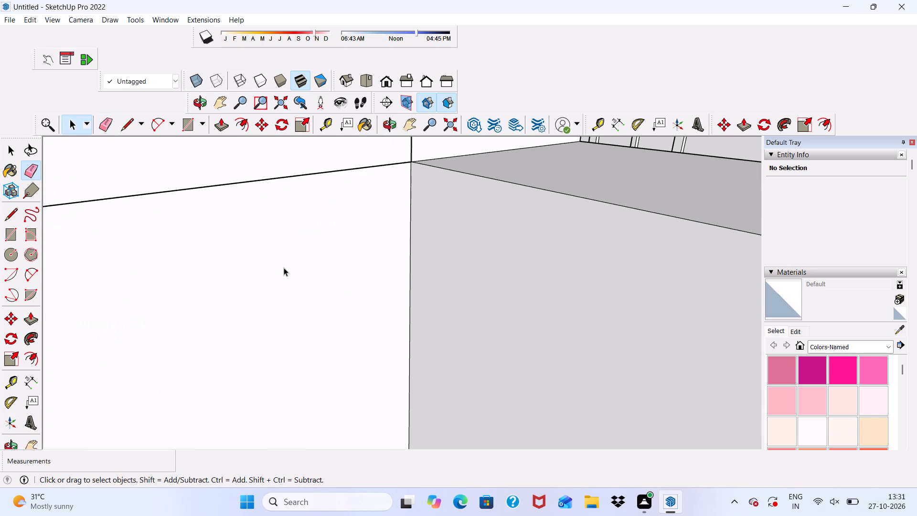
pyautogui.moveTo(284, 268); pyautogui.dragTo(246, 399, button='middle')
pyautogui.scroll(10, 271, 292)
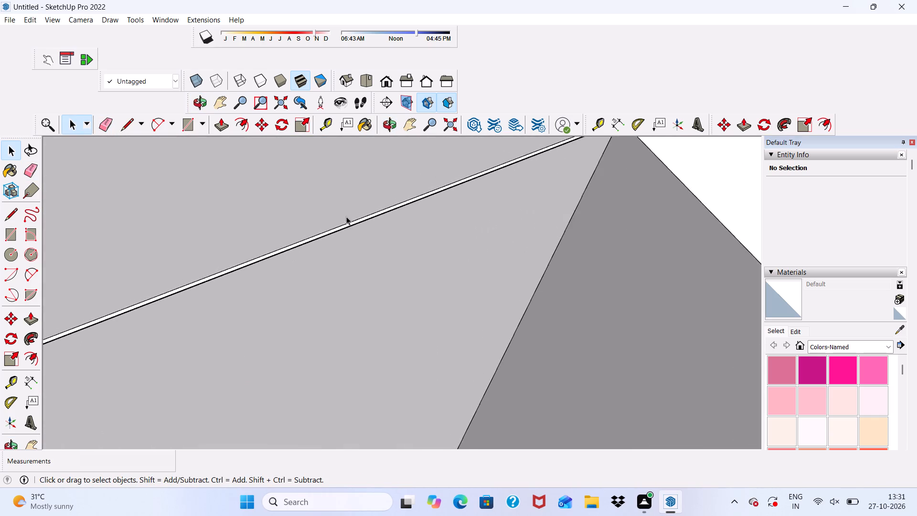
pyautogui.scroll(7, 346, 216)
pyautogui.click(301, 197)
pyautogui.click(223, 121)
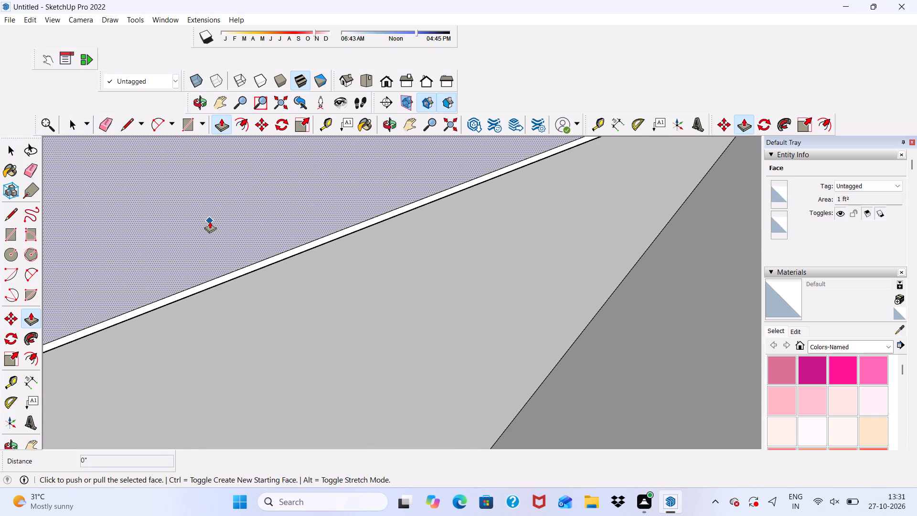
pyautogui.click(210, 221)
pyautogui.click(228, 301)
pyautogui.scroll(-15, 182, 265)
pyautogui.scroll(4, 459, 194)
pyautogui.scroll(-3, 437, 177)
pyautogui.press('space')
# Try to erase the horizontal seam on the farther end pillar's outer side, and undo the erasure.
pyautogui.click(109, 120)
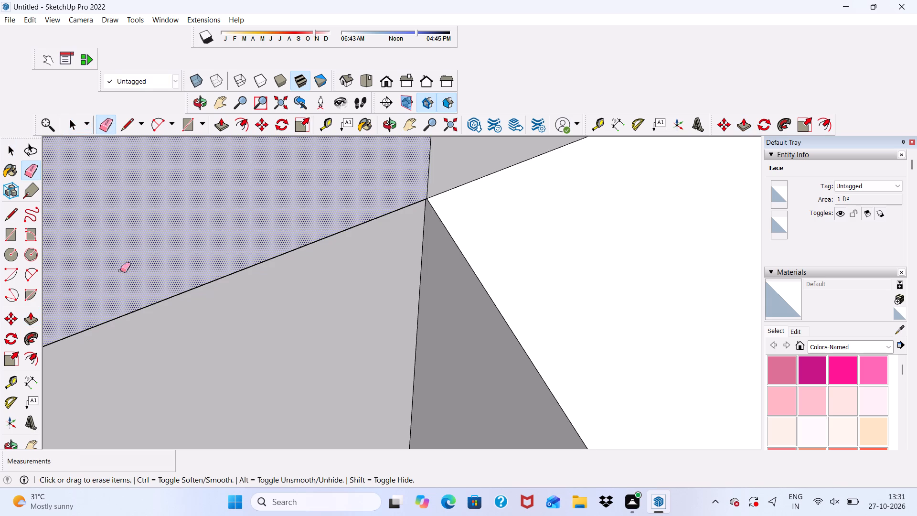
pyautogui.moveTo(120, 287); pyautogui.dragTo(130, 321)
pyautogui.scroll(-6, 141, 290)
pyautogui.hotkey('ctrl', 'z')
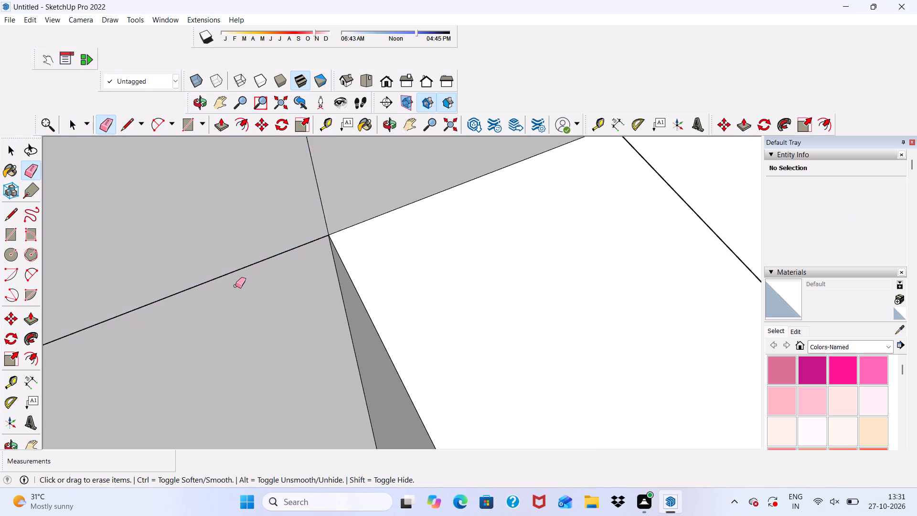
# Erase the vertical seam on the farther end pillar's outer side and the horizontal seam across its front face.
pyautogui.scroll(-5, 237, 251)
pyautogui.moveTo(295, 197); pyautogui.dragTo(277, 215)
pyautogui.scroll(-14, 276, 215)
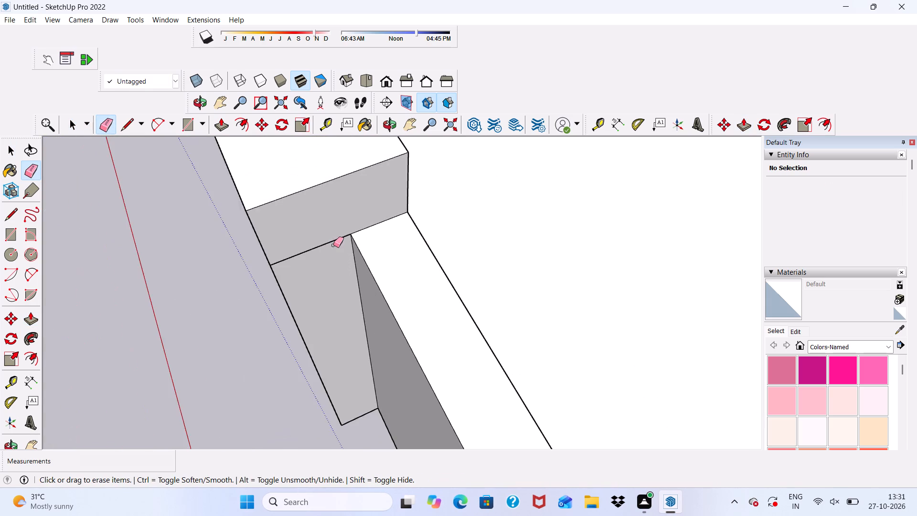
pyautogui.scroll(1, 333, 245)
pyautogui.moveTo(333, 245); pyautogui.dragTo(473, 185, button='middle')
pyautogui.scroll(-1, 473, 185)
pyautogui.scroll(2, 395, 182)
pyautogui.moveTo(312, 180); pyautogui.dragTo(310, 252)
pyautogui.moveTo(298, 210); pyautogui.dragTo(305, 234)
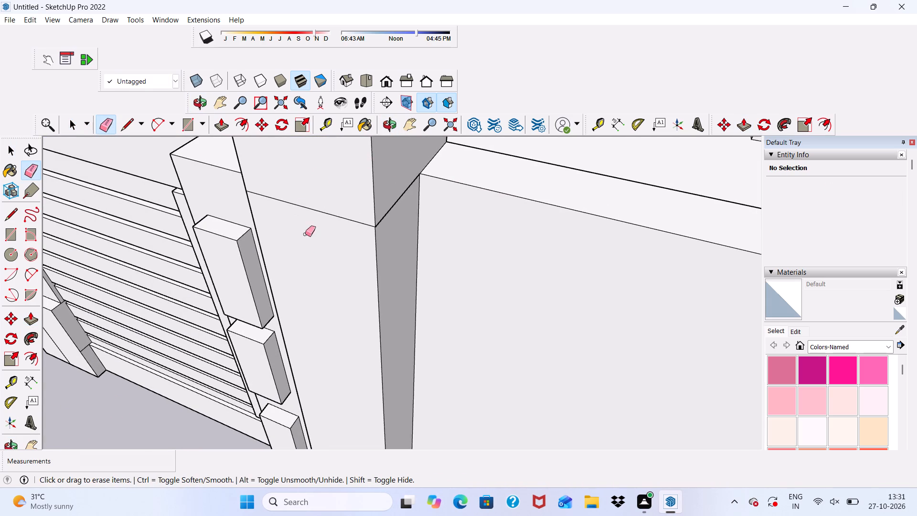
pyautogui.moveTo(308, 198); pyautogui.dragTo(316, 227)
# Erase the vertical lines and the short horizontal seam on the farther end pillar's inner side, facing the slatted panels.
pyautogui.scroll(-1, 304, 222)
pyautogui.moveTo(304, 233); pyautogui.dragTo(580, 194, button='middle')
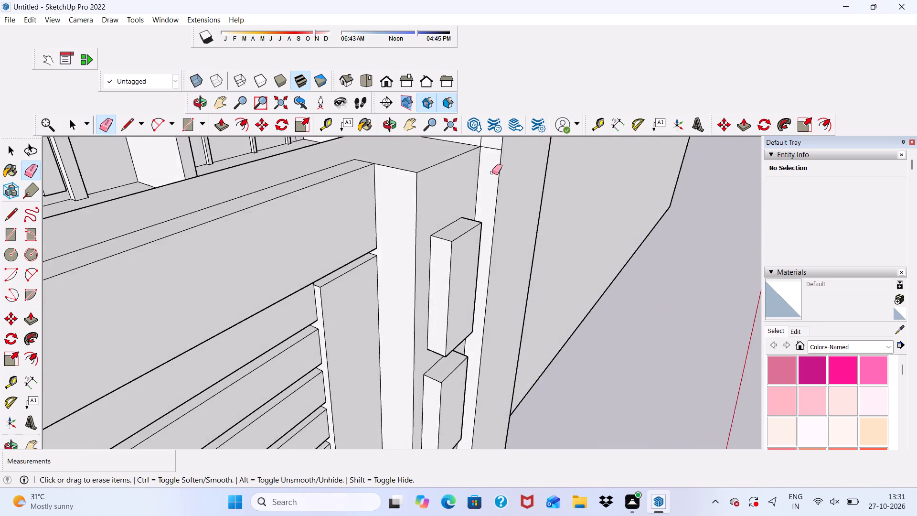
pyautogui.scroll(2, 491, 168)
pyautogui.scroll(-14, 491, 193)
pyautogui.scroll(6, 476, 164)
pyautogui.scroll(-5, 448, 161)
pyautogui.scroll(4, 465, 241)
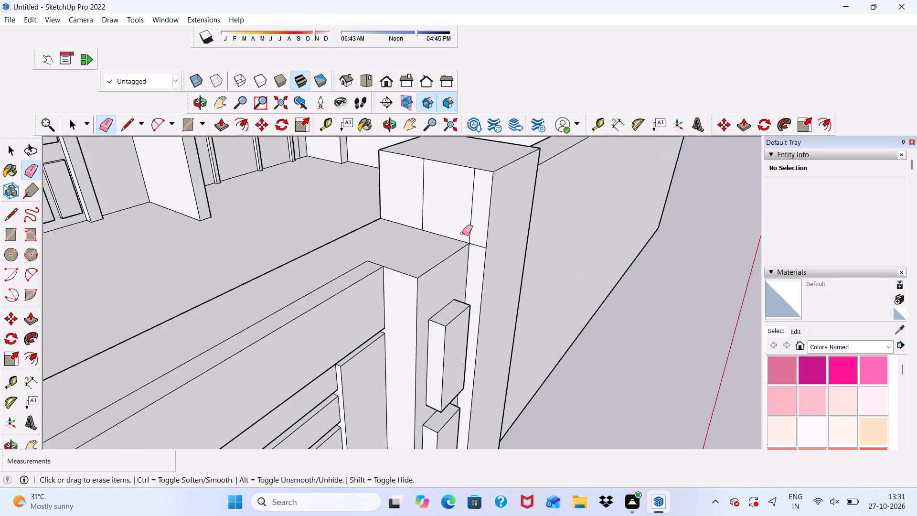
pyautogui.scroll(6, 462, 233)
pyautogui.moveTo(417, 190); pyautogui.dragTo(467, 217)
pyautogui.moveTo(495, 206); pyautogui.dragTo(499, 213)
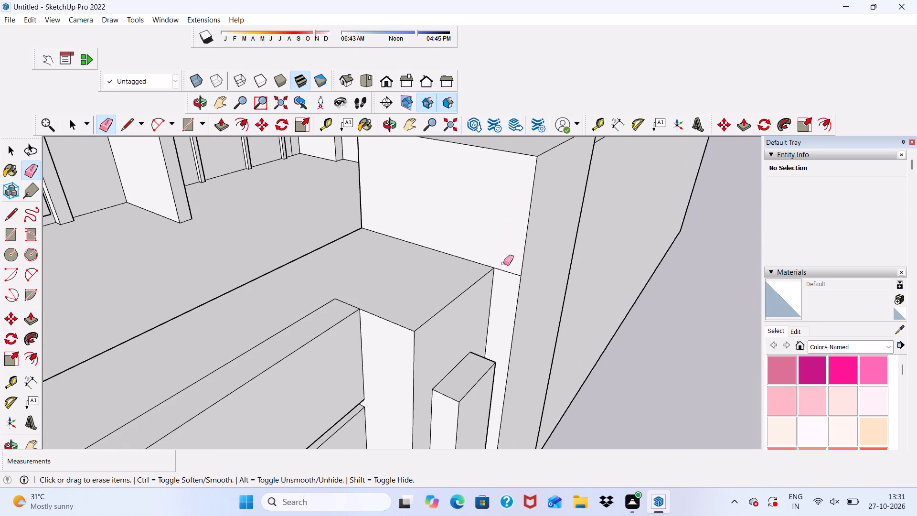
pyautogui.moveTo(504, 265); pyautogui.dragTo(506, 275)
# Erase the leftover seams on the front face and outer side of the end pillar nearer the origin.
pyautogui.scroll(-14, 500, 183)
pyautogui.moveTo(558, 249); pyautogui.dragTo(448, 216, button='middle')
pyautogui.scroll(-6, 446, 212)
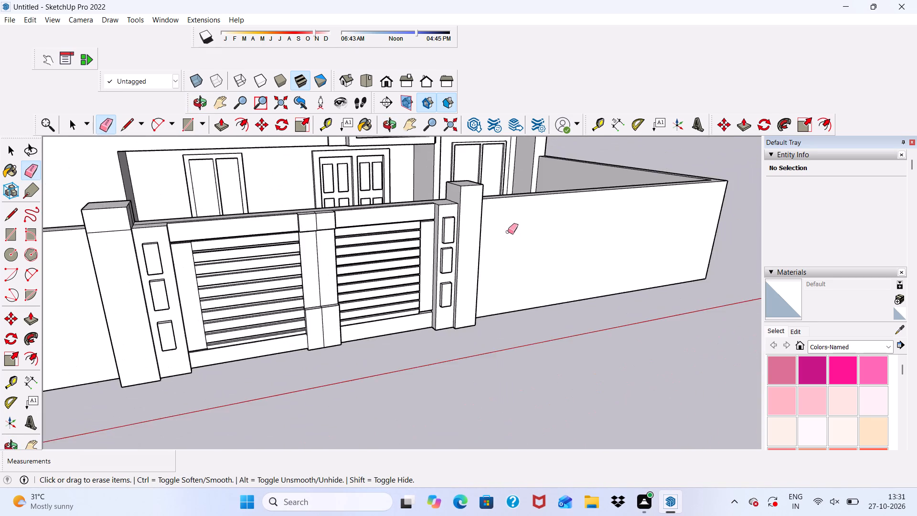
pyautogui.scroll(-5, 508, 232)
pyautogui.scroll(6, 315, 247)
pyautogui.scroll(10, 285, 210)
pyautogui.moveTo(336, 238); pyautogui.dragTo(346, 278)
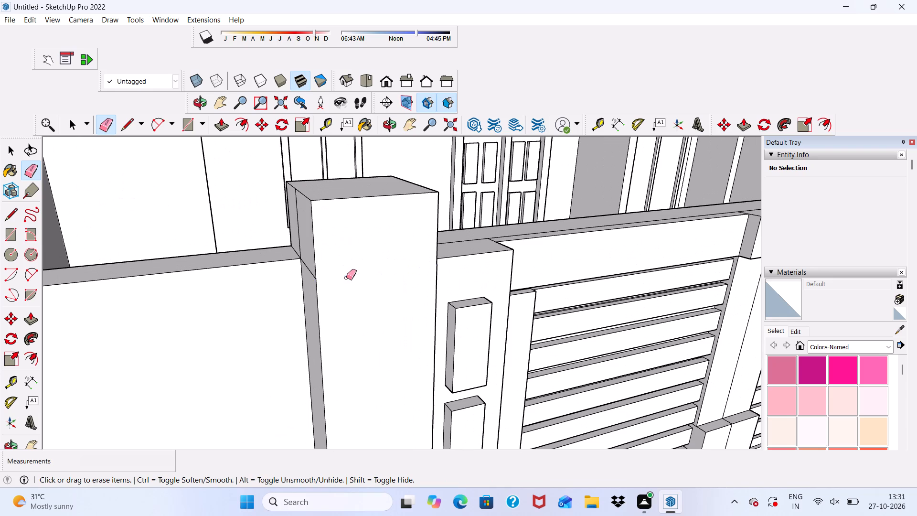
pyautogui.moveTo(346, 278); pyautogui.dragTo(456, 254, button='middle')
pyautogui.scroll(4, 427, 214)
pyautogui.moveTo(395, 182); pyautogui.dragTo(429, 259)
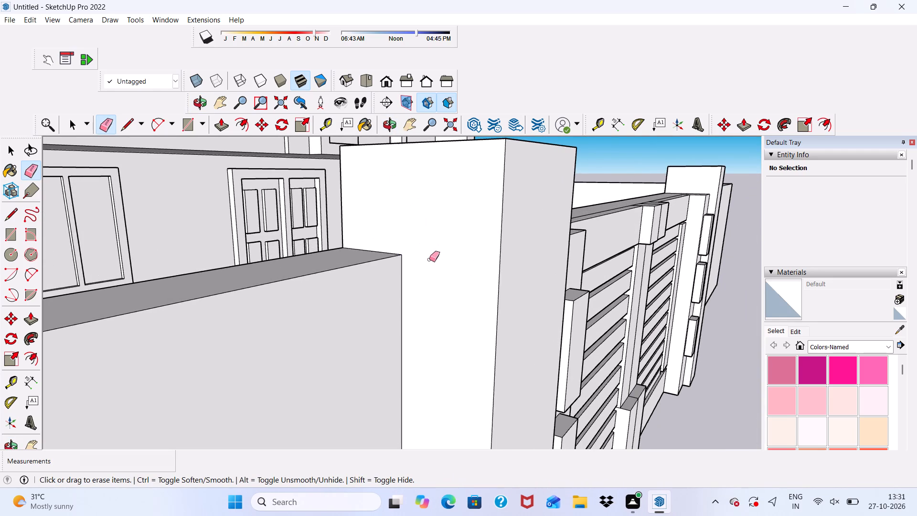
# Erase the leftover vertical line on the inner side of the end pillar nearer the origin.
pyautogui.scroll(-2, 474, 225)
pyautogui.moveTo(479, 233); pyautogui.dragTo(174, 264, button='middle')
pyautogui.scroll(-1, 173, 264)
pyautogui.scroll(6, 344, 226)
pyautogui.scroll(-6, 279, 217)
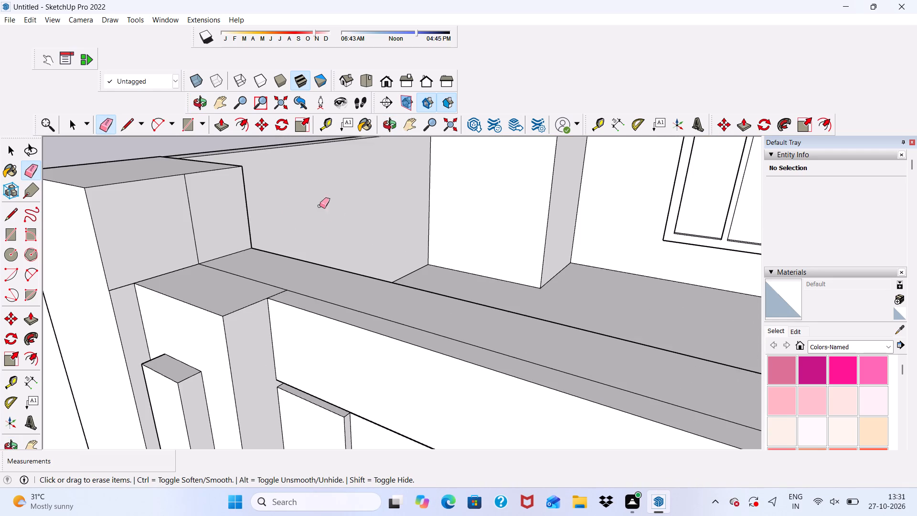
pyautogui.scroll(3, 237, 214)
pyautogui.moveTo(152, 202); pyautogui.dragTo(204, 248)
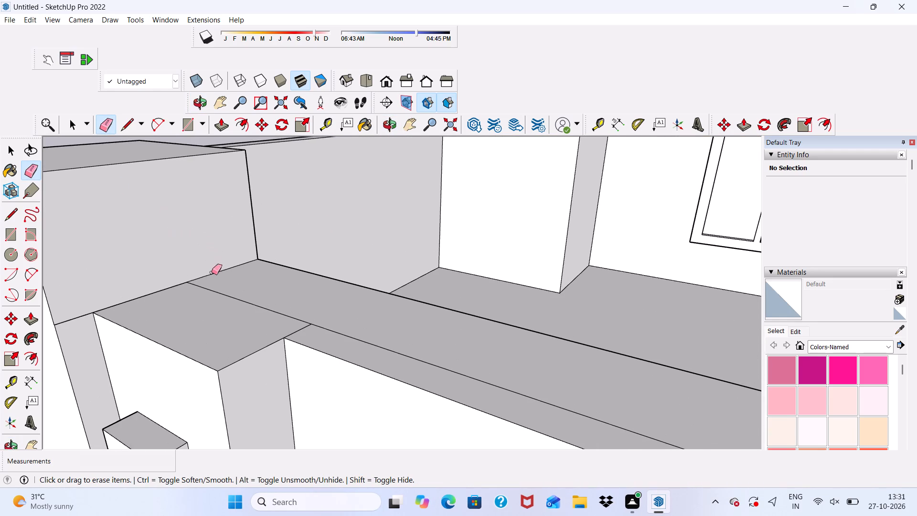
# Erase the lengthwise line along the wall's top and the short leftover lines over the decorated pillar nearer the origin.
pyautogui.scroll(-7, 235, 185)
pyautogui.moveTo(332, 282); pyautogui.dragTo(302, 354, button='middle')
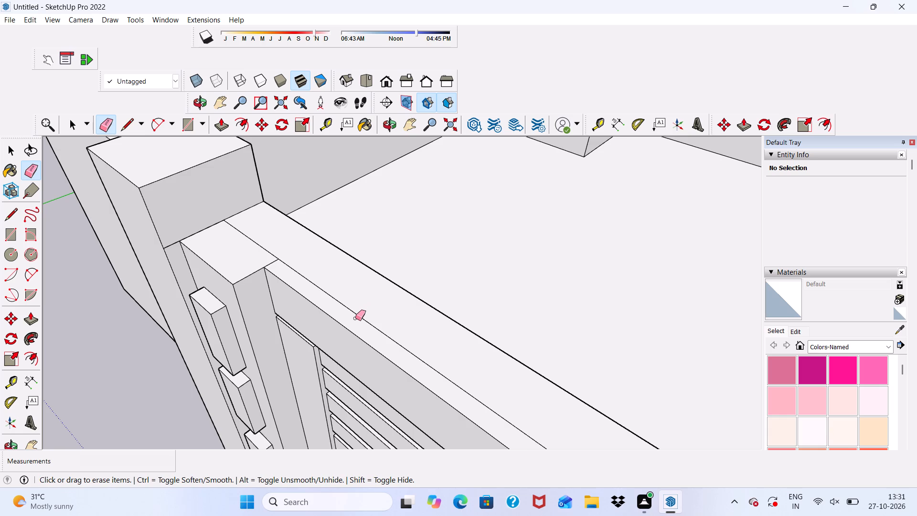
pyautogui.moveTo(358, 316); pyautogui.dragTo(368, 311)
pyautogui.scroll(-5, 299, 240)
pyautogui.scroll(5, 276, 262)
pyautogui.click(277, 253)
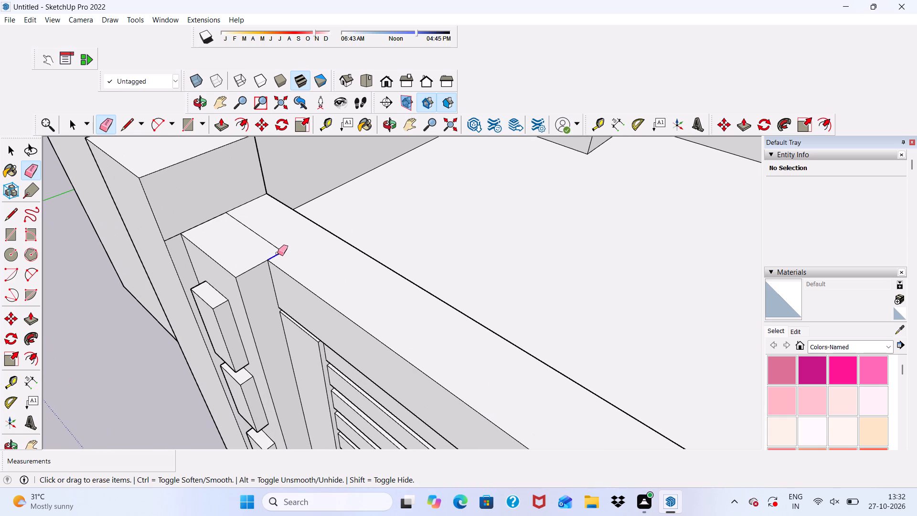
pyautogui.click(270, 243)
# Erase the vertical centre line on the middle pillar's shaft and base block between the two slatted panels.
pyautogui.scroll(-17, 154, 216)
pyautogui.moveTo(307, 312); pyautogui.dragTo(465, 177, button='middle')
pyautogui.scroll(5, 380, 346)
pyautogui.scroll(-5, 377, 239)
pyautogui.press('space')
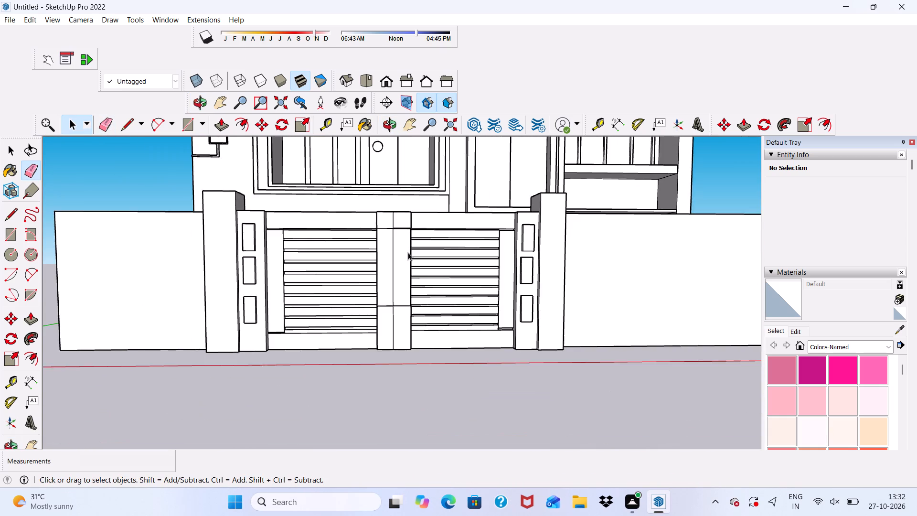
pyautogui.scroll(-5, 408, 252)
pyautogui.scroll(10, 408, 253)
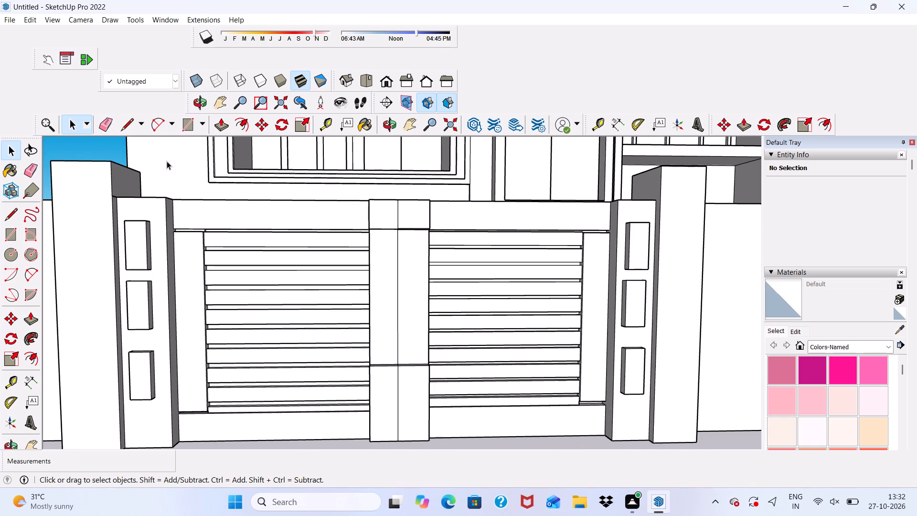
pyautogui.click(102, 119)
pyautogui.scroll(4, 372, 223)
pyautogui.scroll(1, 396, 257)
pyautogui.moveTo(404, 267); pyautogui.dragTo(416, 287)
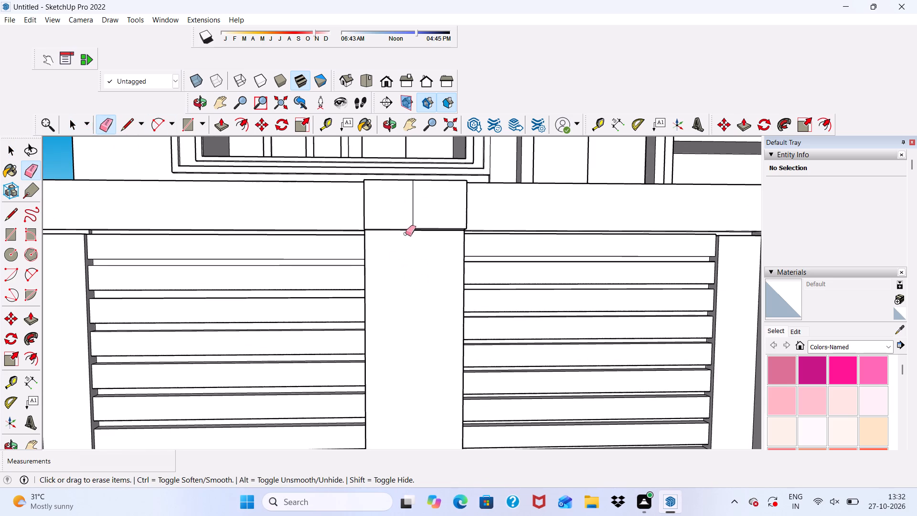
pyautogui.scroll(-5, 382, 178)
pyautogui.scroll(6, 393, 395)
pyautogui.moveTo(396, 389); pyautogui.dragTo(407, 396)
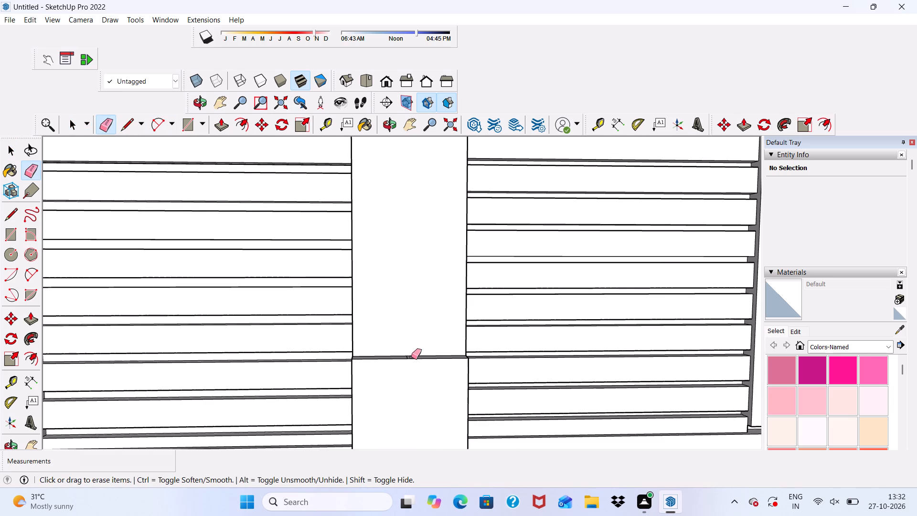
# Erase the remaining centre line across the middle pillar's base ledge and down the front of its cap block.
pyautogui.scroll(5, 410, 353)
pyautogui.moveTo(410, 353); pyautogui.dragTo(413, 394, button='middle')
pyautogui.scroll(4, 413, 394)
pyautogui.moveTo(393, 348); pyautogui.dragTo(406, 345)
pyautogui.scroll(-2, 358, 334)
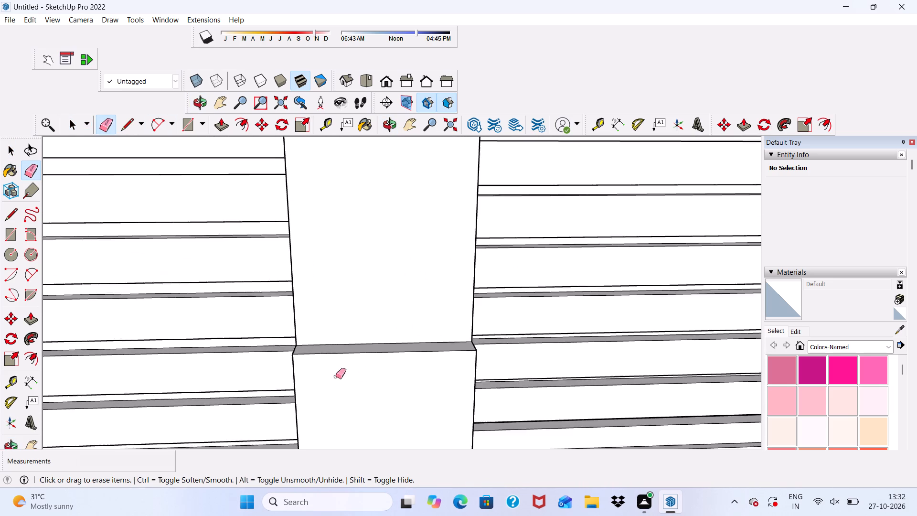
pyautogui.scroll(-18, 336, 376)
pyautogui.moveTo(403, 355); pyautogui.dragTo(386, 240, button='middle')
pyautogui.scroll(6, 405, 193)
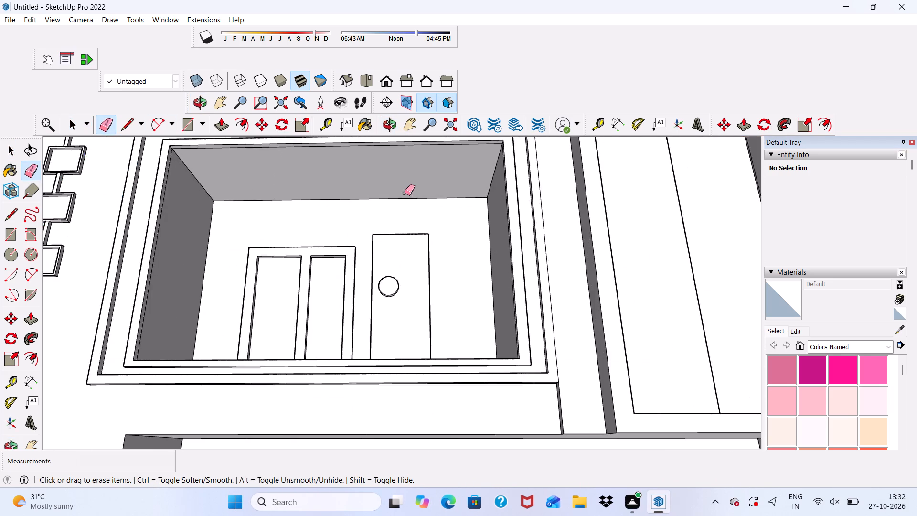
pyautogui.scroll(-7, 405, 250)
pyautogui.scroll(10, 385, 326)
pyautogui.moveTo(359, 282); pyautogui.dragTo(363, 300)
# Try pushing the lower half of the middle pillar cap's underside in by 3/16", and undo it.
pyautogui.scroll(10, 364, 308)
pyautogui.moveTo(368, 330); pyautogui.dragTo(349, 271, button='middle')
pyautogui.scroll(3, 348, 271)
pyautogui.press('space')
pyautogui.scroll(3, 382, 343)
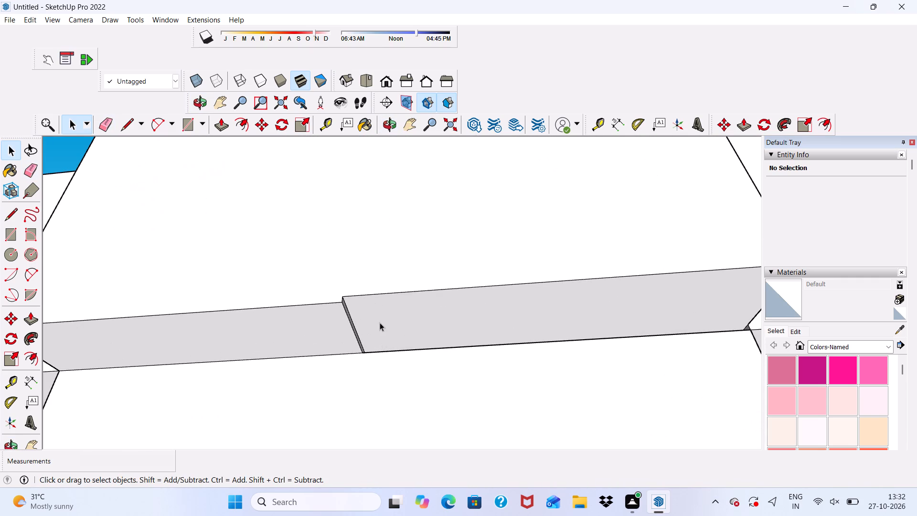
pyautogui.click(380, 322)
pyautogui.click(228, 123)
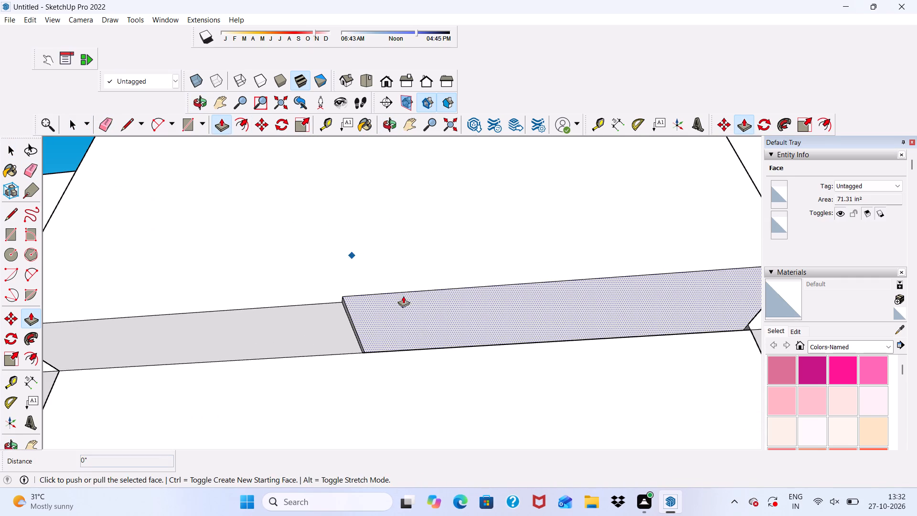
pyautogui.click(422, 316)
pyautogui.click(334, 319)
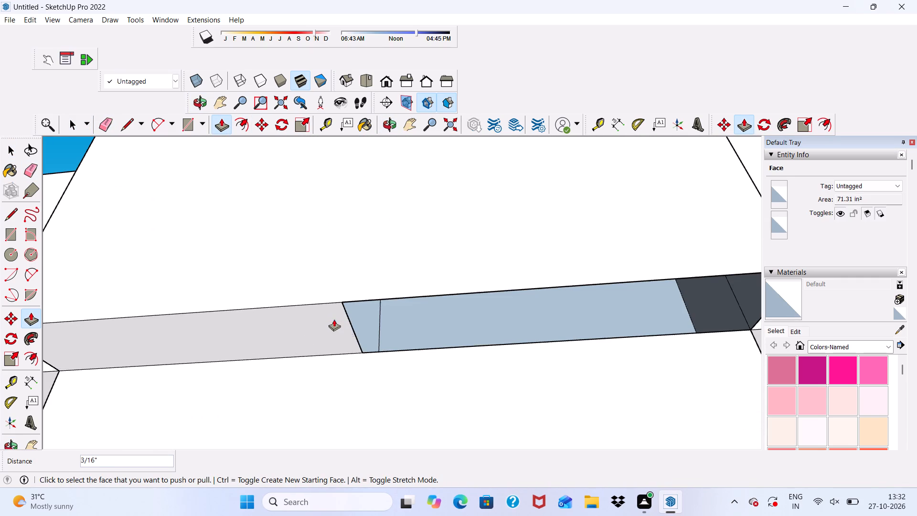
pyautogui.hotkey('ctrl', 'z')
# Push the narrow step face under the middle pillar's cap about 11 7/8" across to the cap's side edge, levelling the underside.
pyautogui.keyDown('ctrl'); pyautogui.scroll(12, 371, 311); pyautogui.keyUp('ctrl')
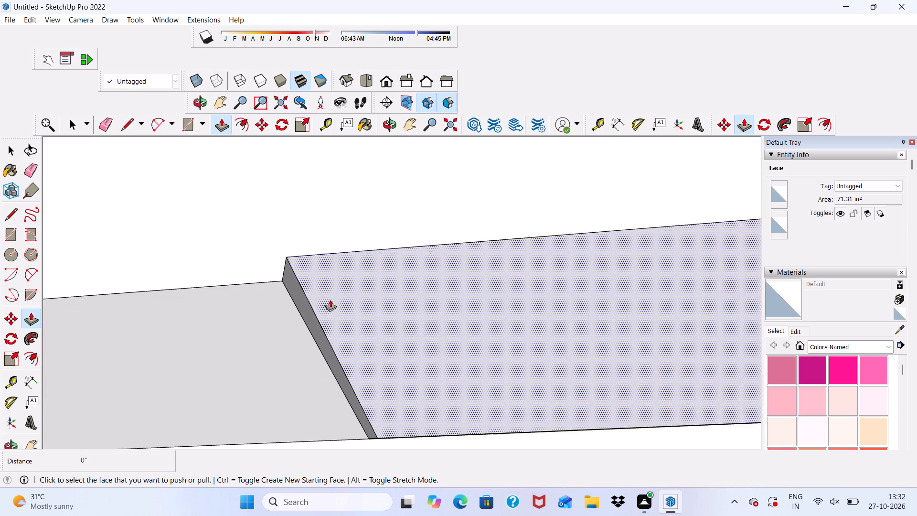
pyautogui.keyDown('ctrl'); pyautogui.scroll(7, 330, 300); pyautogui.keyUp('ctrl')
pyautogui.click(292, 283)
pyautogui.scroll(-4, 382, 299)
pyautogui.scroll(-7, 260, 257)
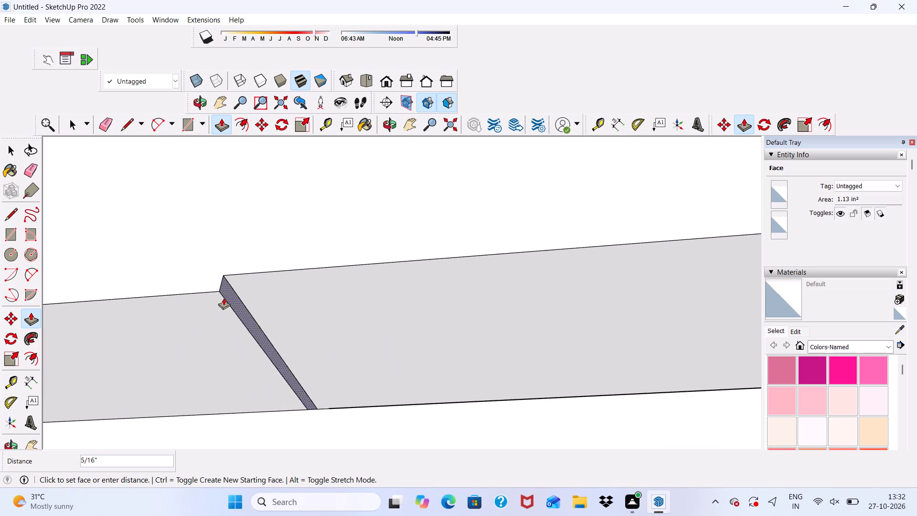
pyautogui.scroll(-14, 220, 298)
pyautogui.scroll(4, 572, 256)
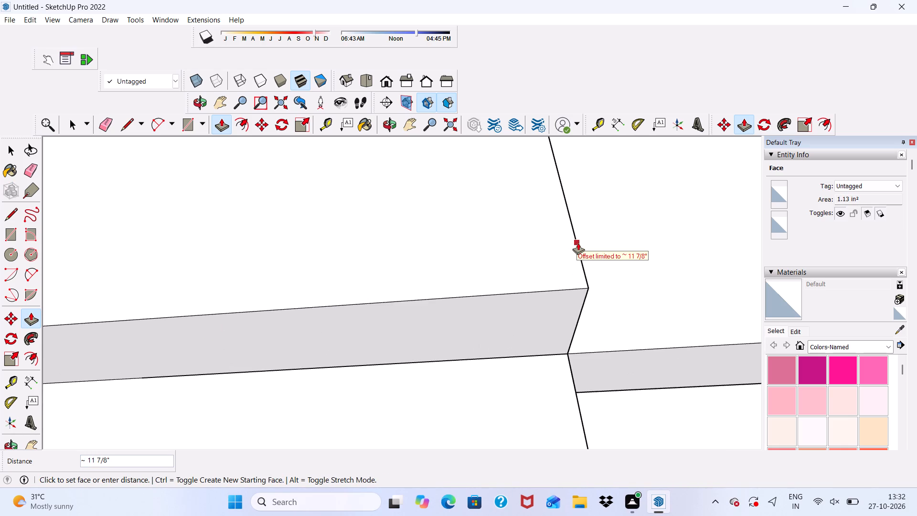
pyautogui.click(578, 243)
pyautogui.scroll(-16, 560, 242)
pyautogui.press('space')
pyautogui.scroll(-5, 381, 283)
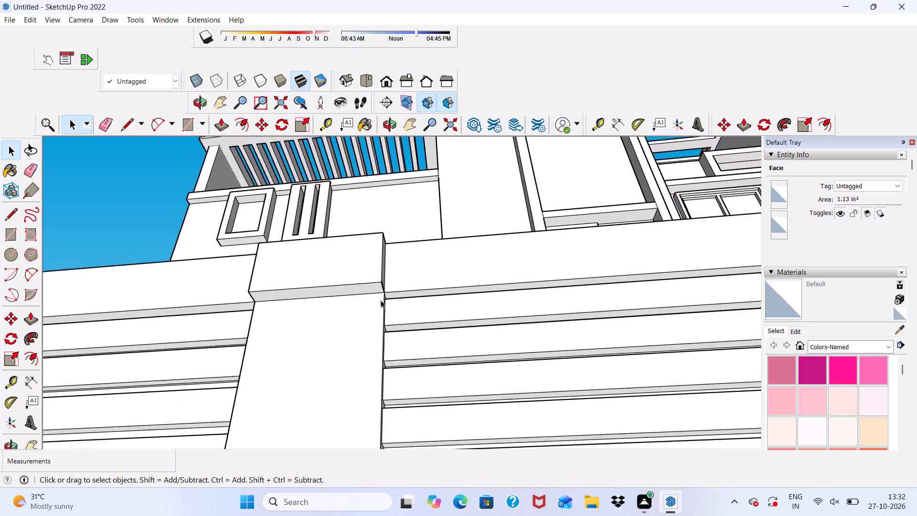
# Examine the middle pillar's cap, shaft and base and the adjoining slatted panels for leftover seams.
pyautogui.moveTo(381, 300); pyautogui.dragTo(311, 429, button='middle')
pyautogui.scroll(5, 322, 317)
pyautogui.scroll(-5, 316, 240)
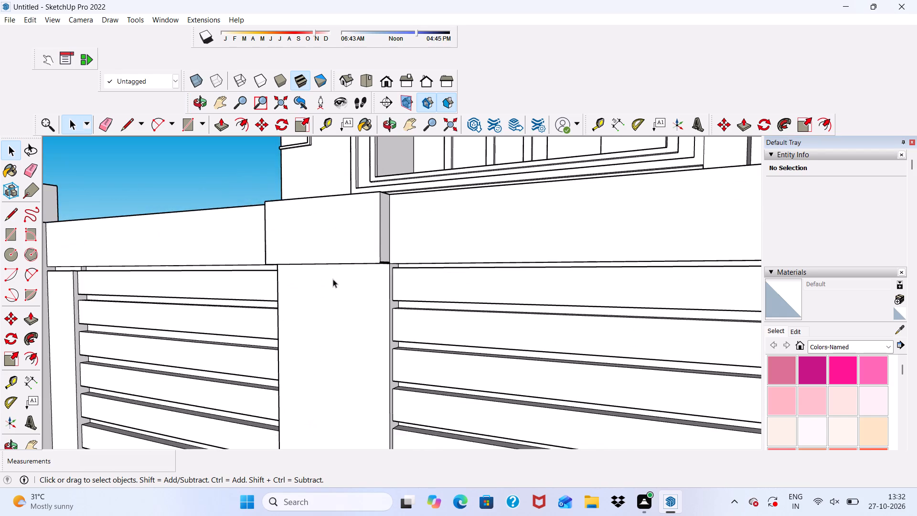
pyautogui.scroll(-13, 333, 279)
pyautogui.scroll(1, 440, 354)
pyautogui.moveTo(442, 357); pyautogui.dragTo(322, 404, button='middle')
pyautogui.click(109, 125)
pyautogui.scroll(7, 205, 359)
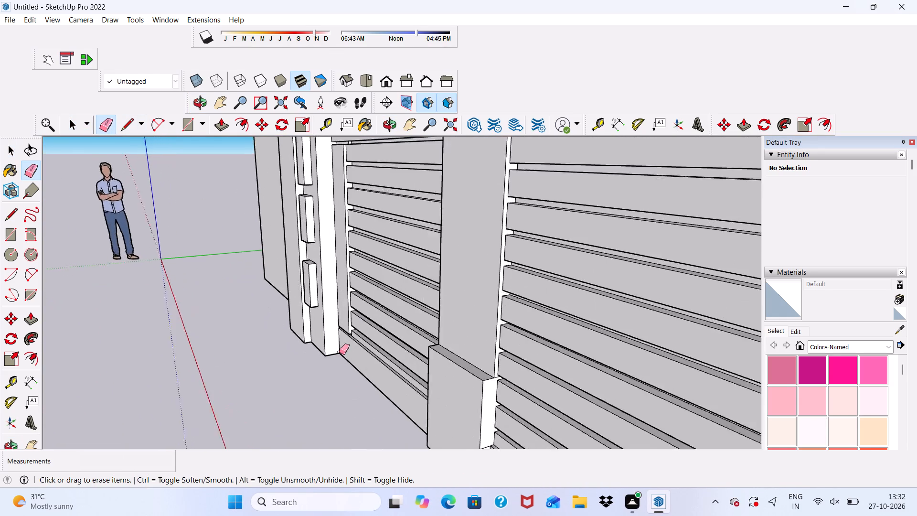
pyautogui.scroll(7, 339, 352)
pyautogui.scroll(-5, 330, 284)
pyautogui.scroll(11, 339, 318)
pyautogui.scroll(-10, 328, 264)
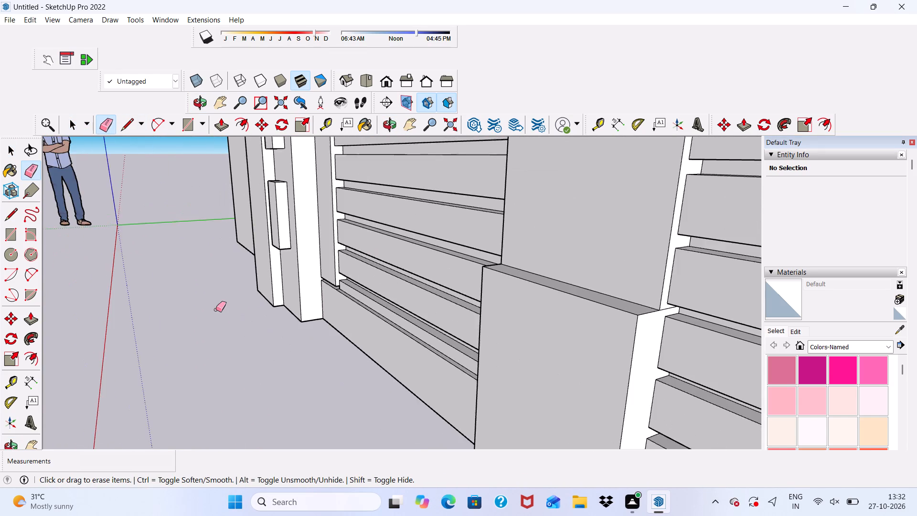
pyautogui.scroll(-8, 216, 310)
pyautogui.scroll(12, 419, 398)
pyautogui.moveTo(454, 357); pyautogui.dragTo(457, 366)
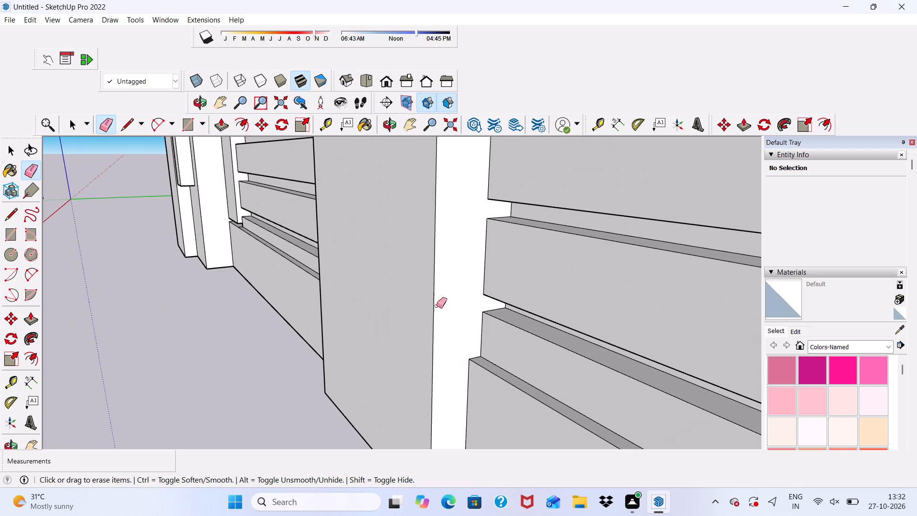
pyautogui.scroll(-6, 388, 283)
pyautogui.press('space')
pyautogui.scroll(-6, 357, 298)
pyautogui.moveTo(341, 337); pyautogui.dragTo(486, 333, button='middle')
pyautogui.scroll(-7, 454, 320)
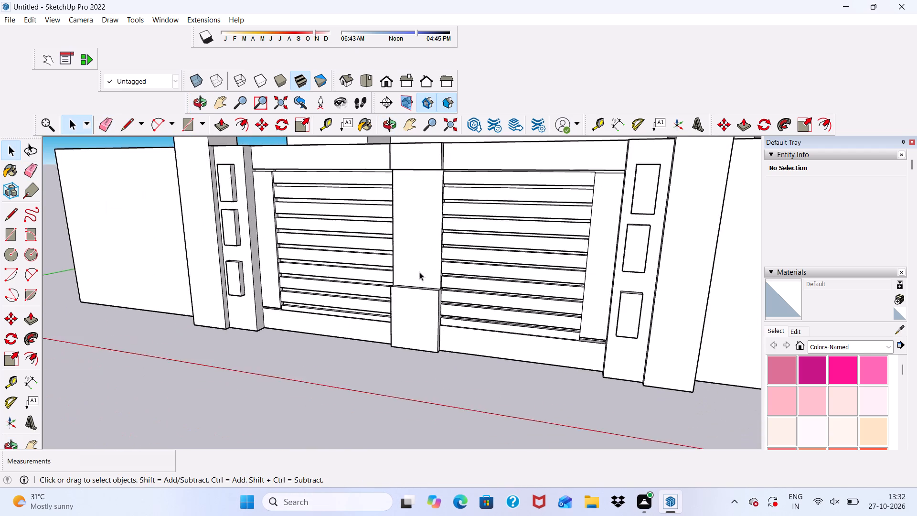
pyautogui.scroll(-5, 419, 272)
pyautogui.scroll(1, 361, 285)
pyautogui.moveTo(361, 285); pyautogui.dragTo(437, 263, button='middle')
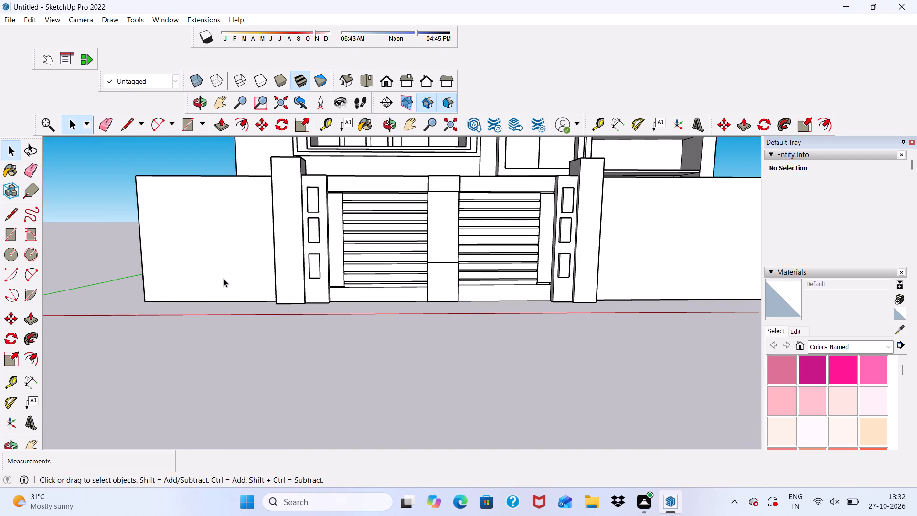
pyautogui.scroll(1, 317, 270)
pyautogui.scroll(-11, 212, 267)
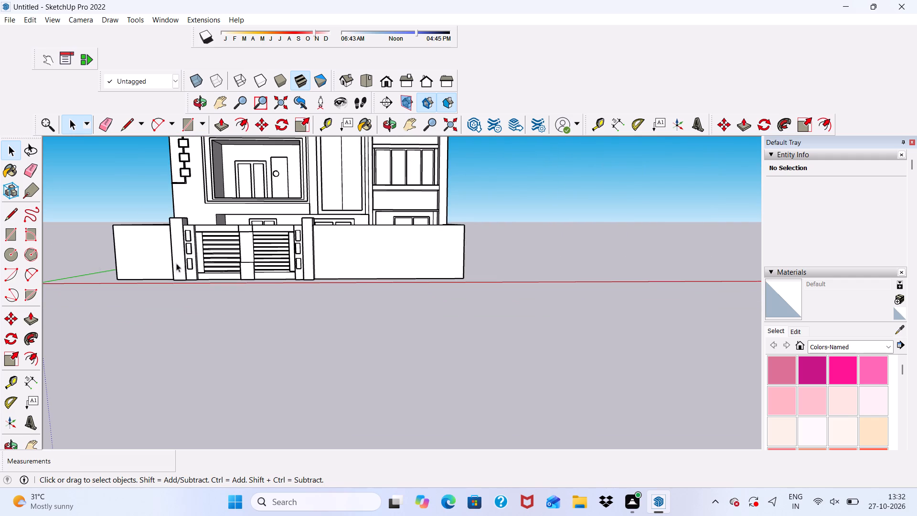
# Draw a full-height rectangle about 1' 8 1/4" wide and 7' 7 1/8" high midway along the long plain stretch of front wall.
pyautogui.click(190, 122)
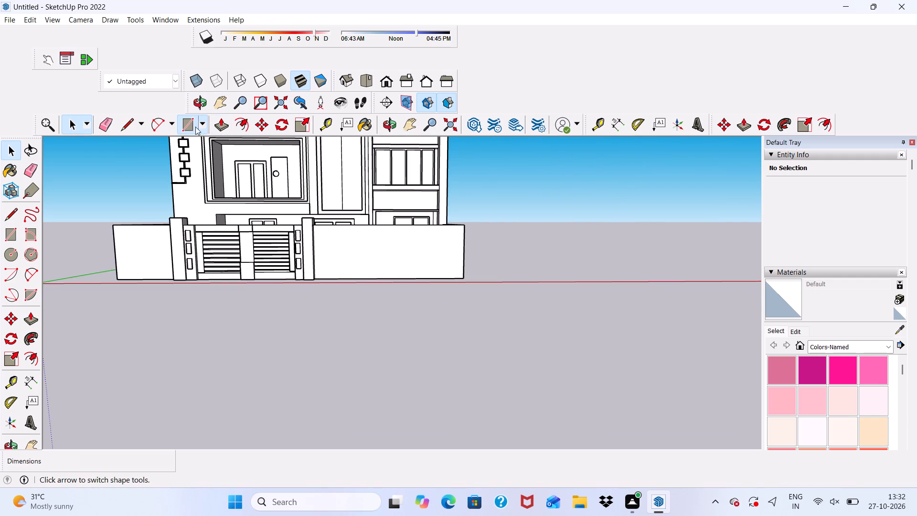
pyautogui.scroll(4, 375, 251)
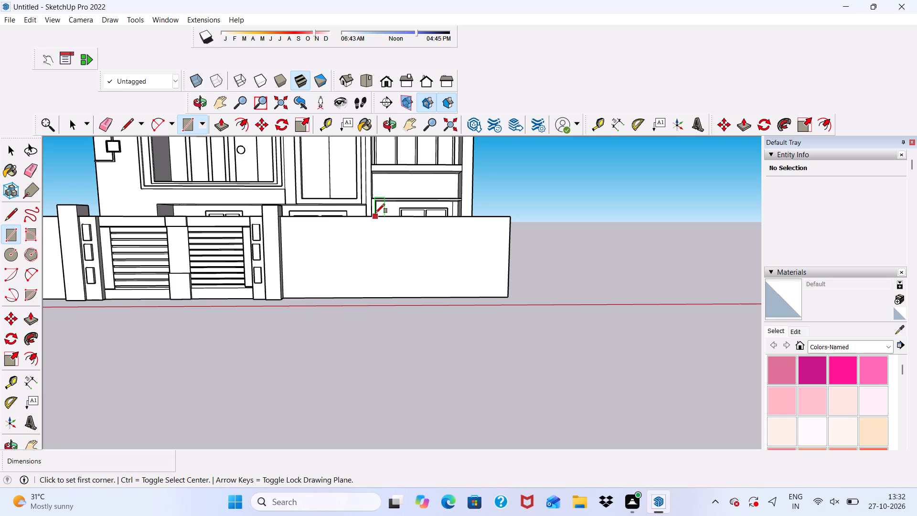
pyautogui.click(378, 215)
pyautogui.scroll(4, 414, 312)
pyautogui.scroll(-1, 413, 308)
pyautogui.scroll(8, 396, 292)
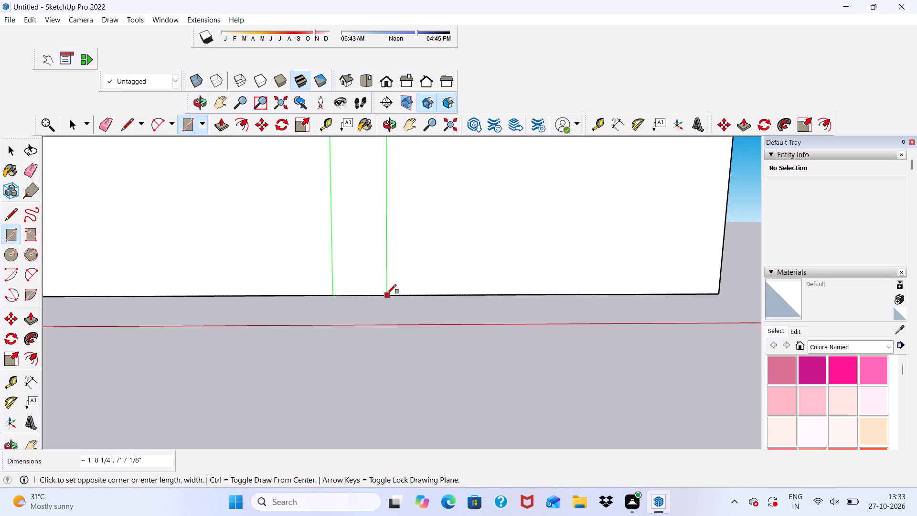
pyautogui.click(387, 294)
# Draw a full-height rectangle about 1' 7 11/16" wide and 7' 7 1/8" high at the outer end of the same plain wall.
pyautogui.scroll(-13, 331, 309)
pyautogui.scroll(5, 447, 227)
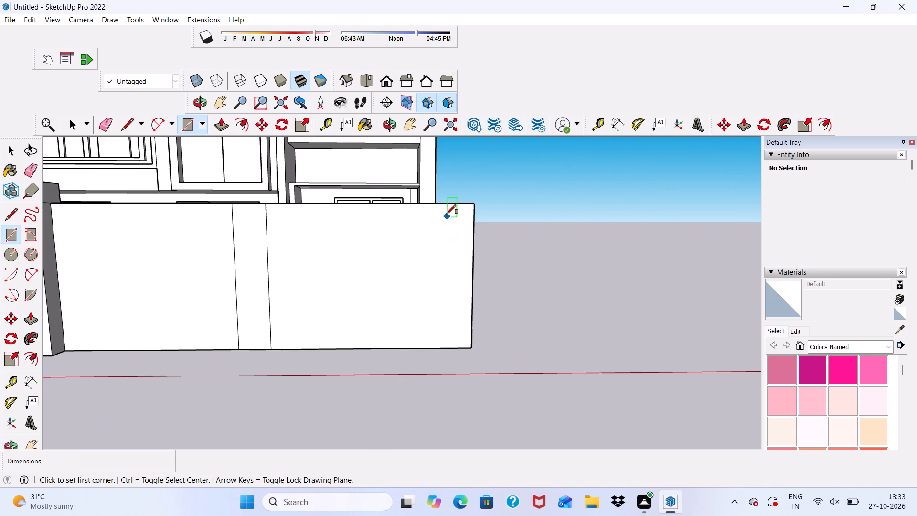
pyautogui.click(442, 205)
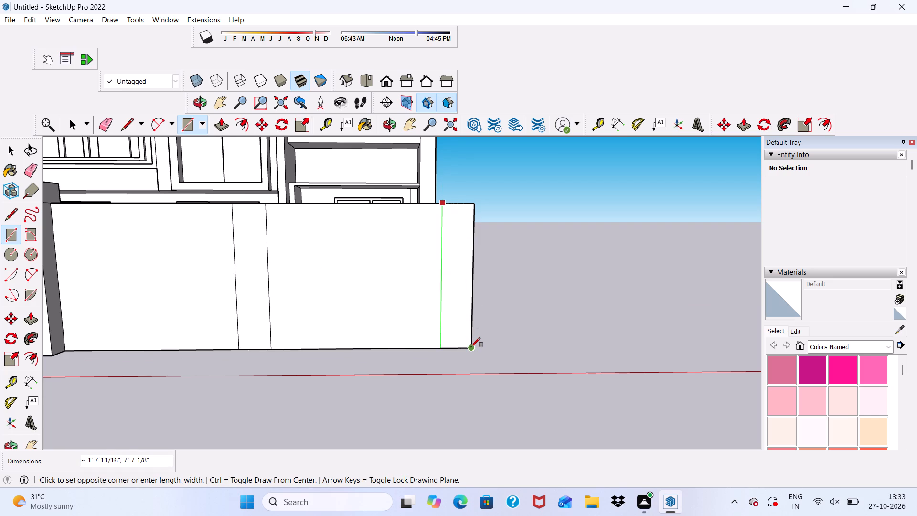
pyautogui.click(471, 347)
# Extrude the mid-wall strip and the end strip 1' out from the plain front wall to form two pillars.
pyautogui.click(222, 118)
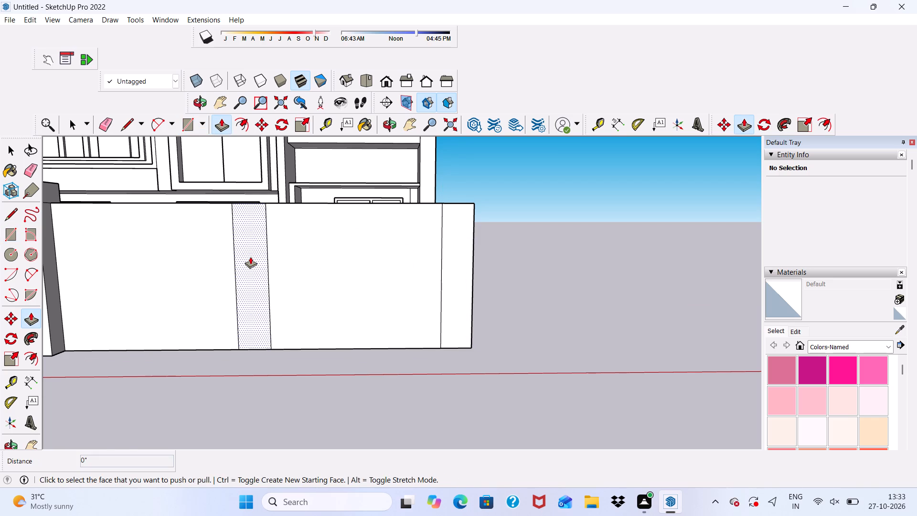
pyautogui.click(251, 259)
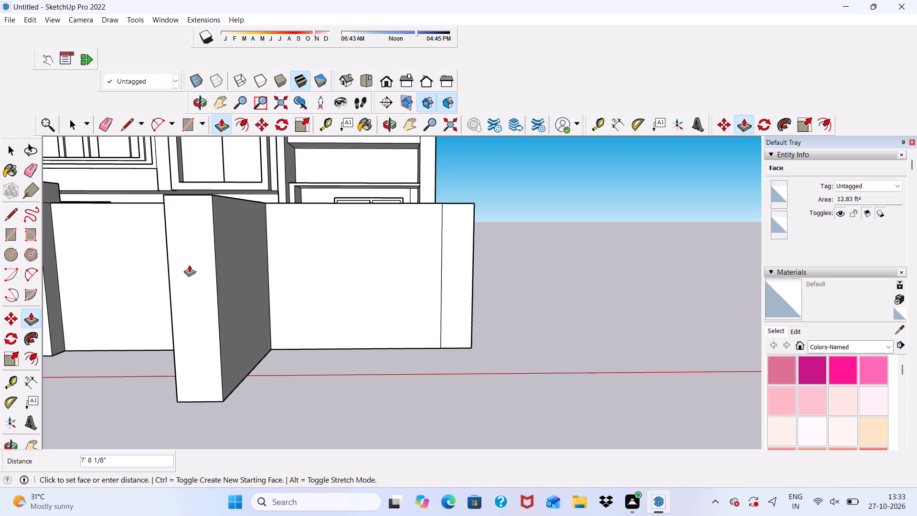
pyautogui.write("1'")
pyautogui.press('Return')
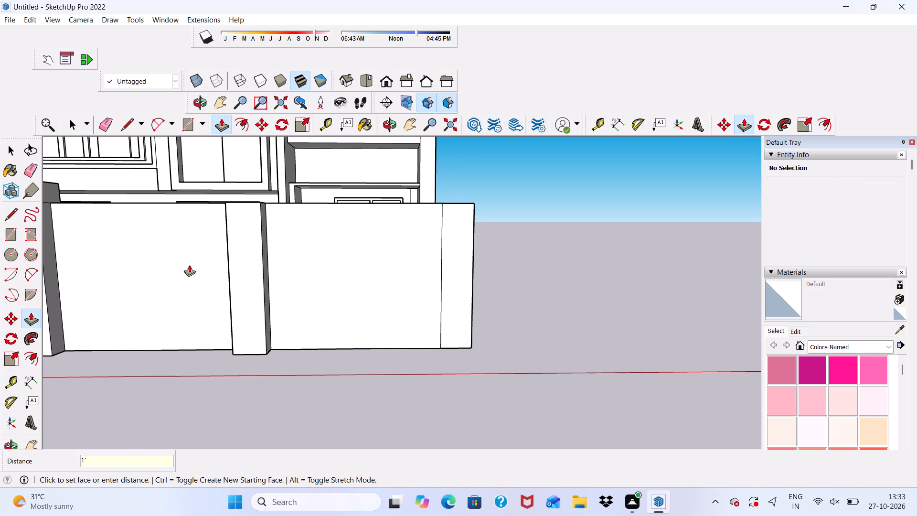
pyautogui.scroll(-5, 189, 266)
pyautogui.moveTo(271, 305); pyautogui.dragTo(227, 374, button='middle')
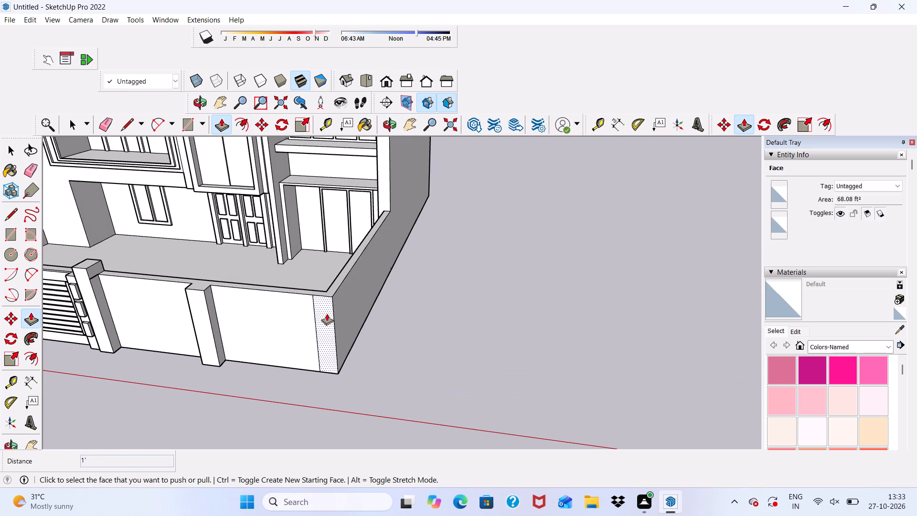
pyautogui.scroll(4, 327, 313)
pyautogui.click(327, 313)
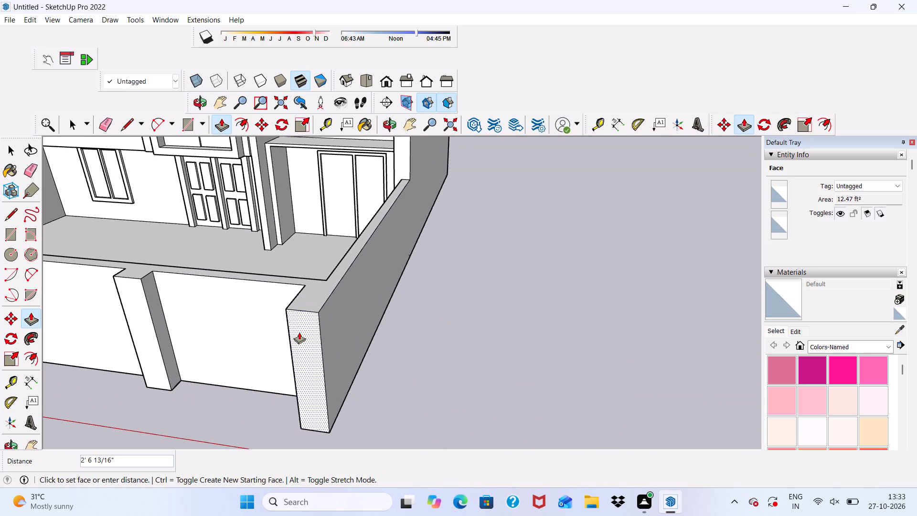
pyautogui.write("1'")
pyautogui.press('Return')
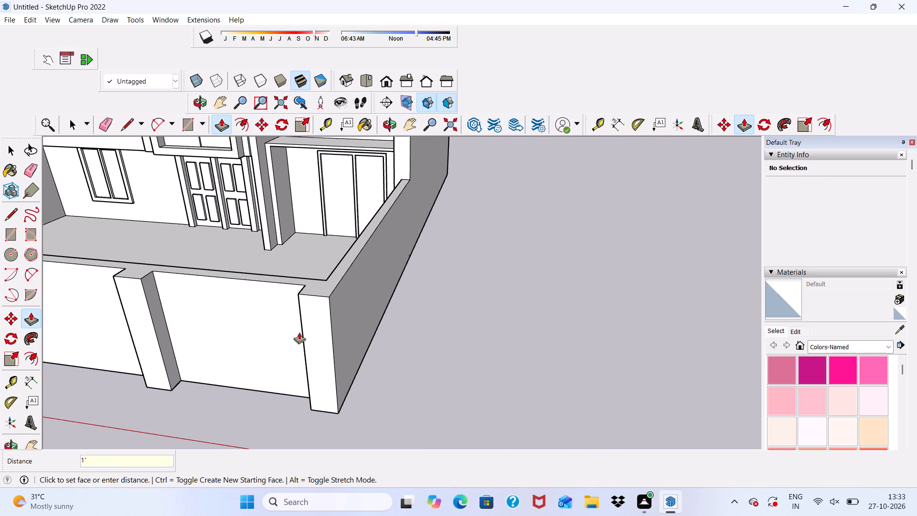
# Draw a rectangle on top of the mid-wall pillar, 1' 9" deep, from its front corner to the wall's inner edge.
pyautogui.click(181, 120)
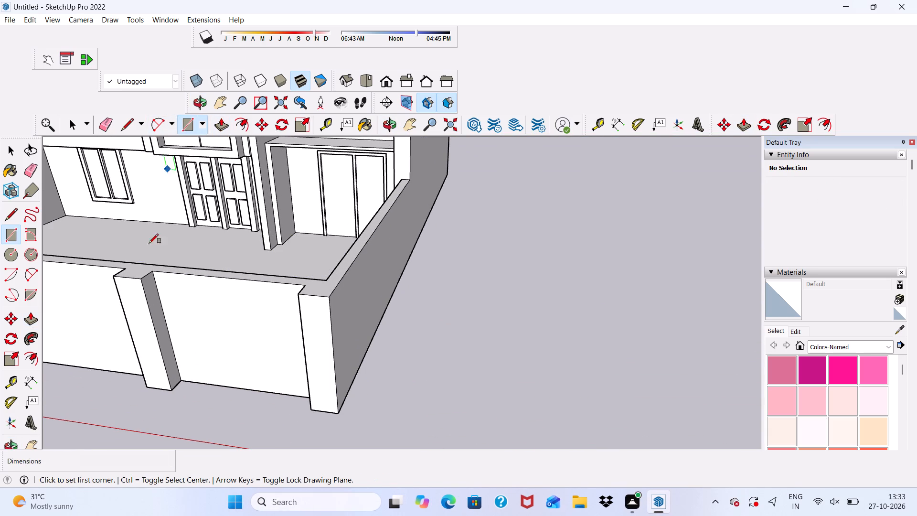
pyautogui.scroll(11, 138, 268)
pyautogui.scroll(-1, 89, 285)
pyautogui.click(98, 280)
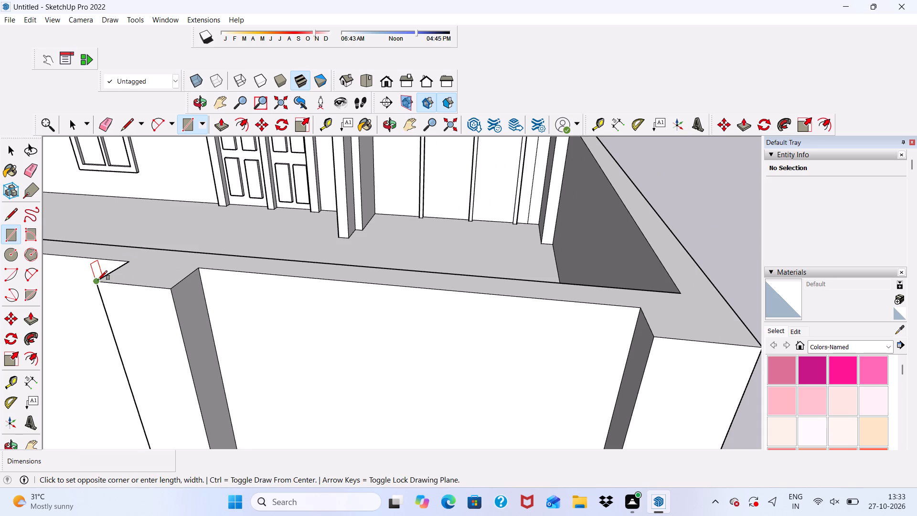
pyautogui.scroll(4, 190, 251)
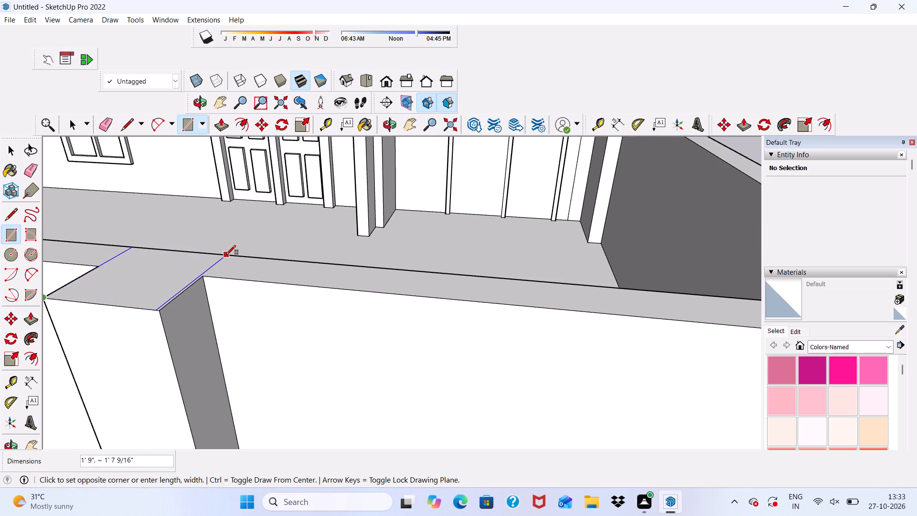
pyautogui.click(229, 257)
# Draw a rectangle about 1' 9" by 1' 7 11/16" on top of the end pillar at the wall corner.
pyautogui.scroll(-11, 158, 237)
pyautogui.moveTo(256, 256); pyautogui.dragTo(259, 305, button='middle')
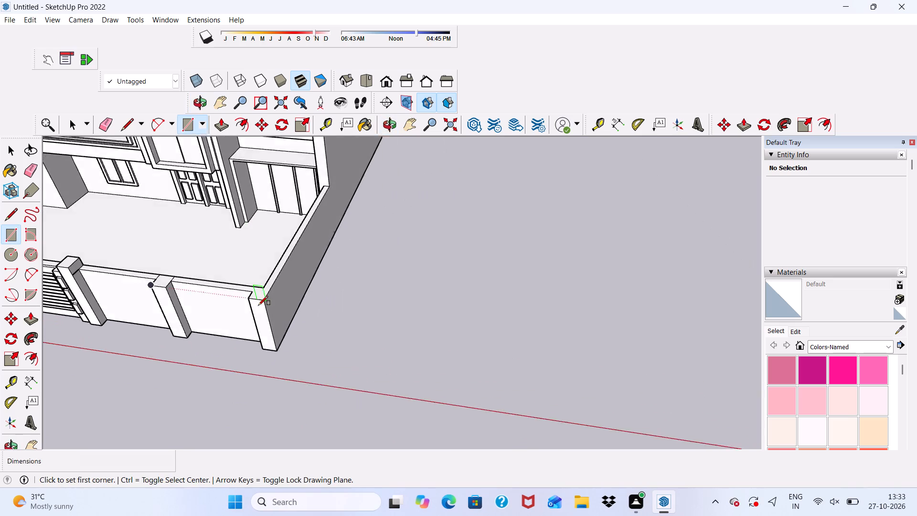
pyautogui.scroll(10, 256, 303)
pyautogui.click(235, 296)
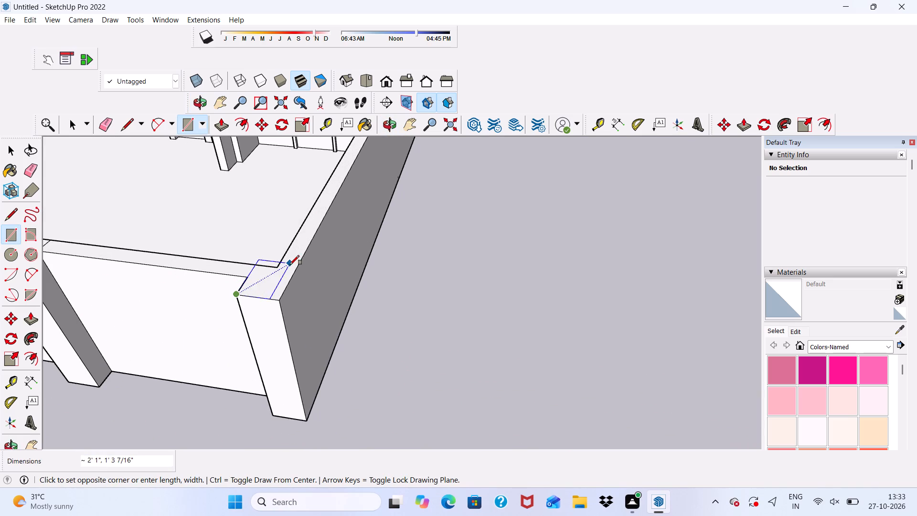
pyautogui.scroll(1, 295, 270)
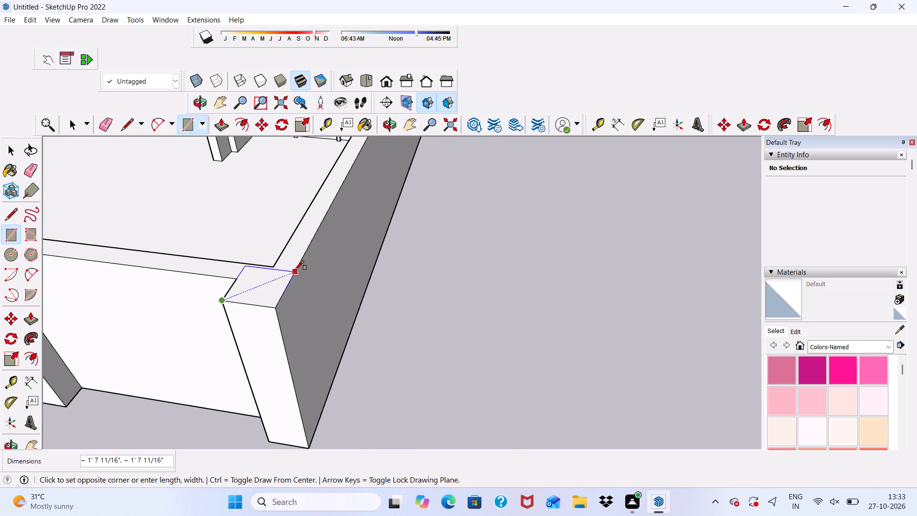
pyautogui.scroll(2, 295, 270)
pyautogui.click(295, 269)
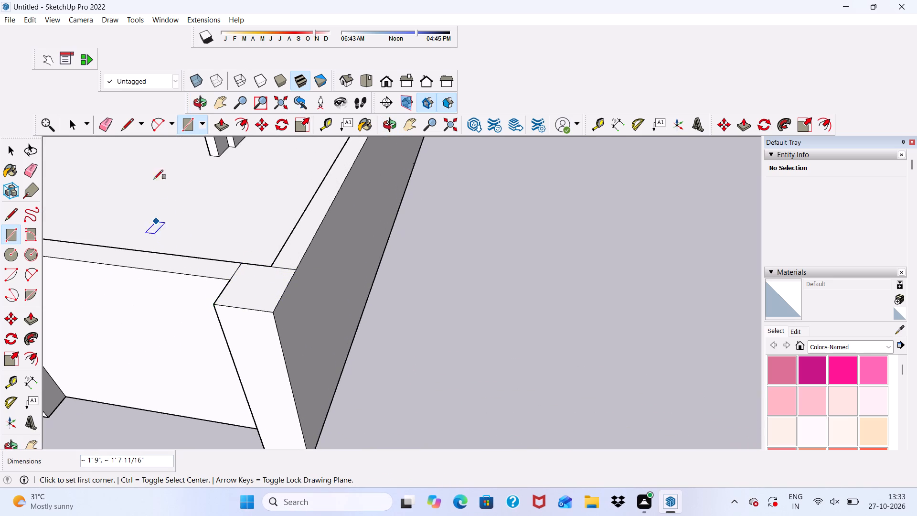
# Raise the top faces of the end pillar and the mid-wall pillar by 1' each above the wall.
pyautogui.click(223, 120)
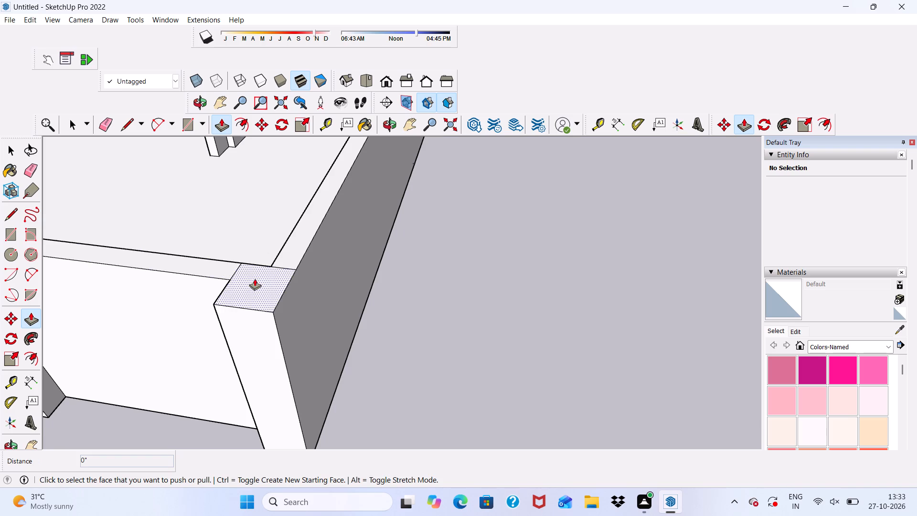
pyautogui.click(255, 281)
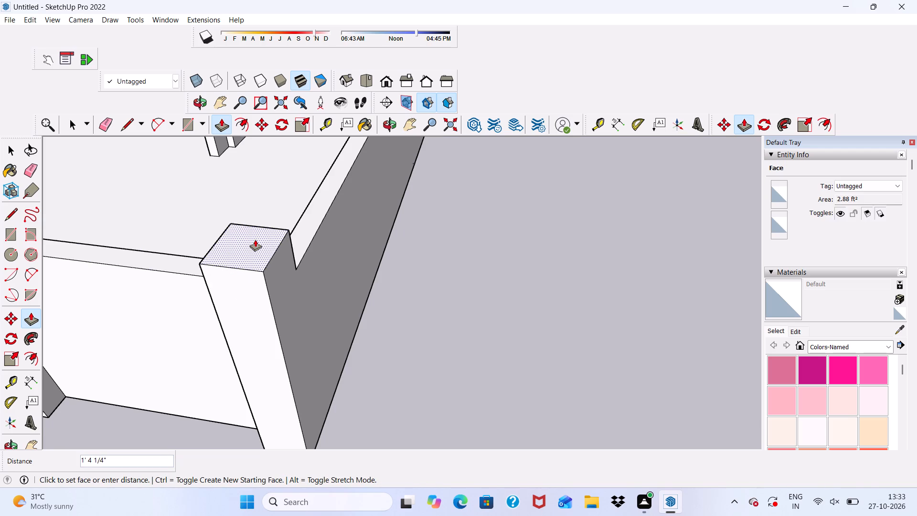
pyautogui.write("1'")
pyautogui.press('Return')
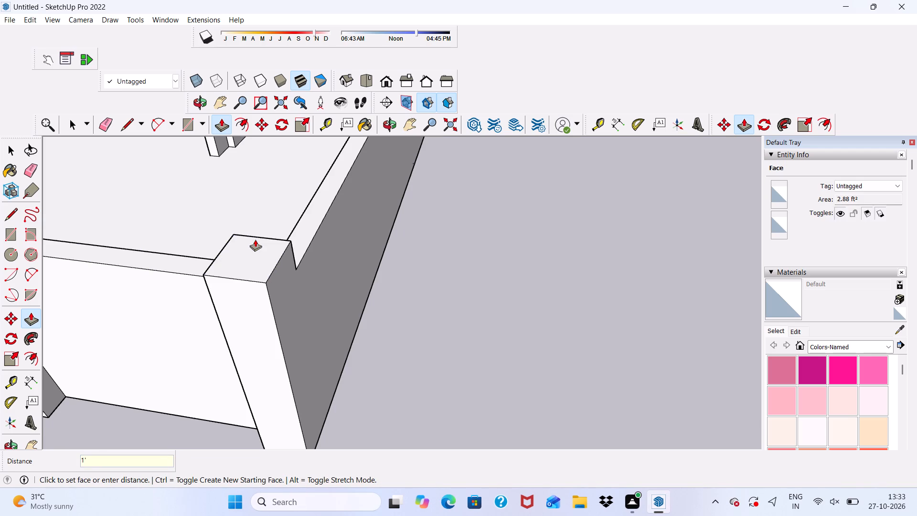
pyautogui.scroll(-6, 249, 244)
pyautogui.moveTo(255, 263); pyautogui.dragTo(435, 210, button='middle')
pyautogui.scroll(1, 435, 210)
pyautogui.scroll(-5, 412, 232)
pyautogui.scroll(6, 179, 344)
pyautogui.click(192, 353)
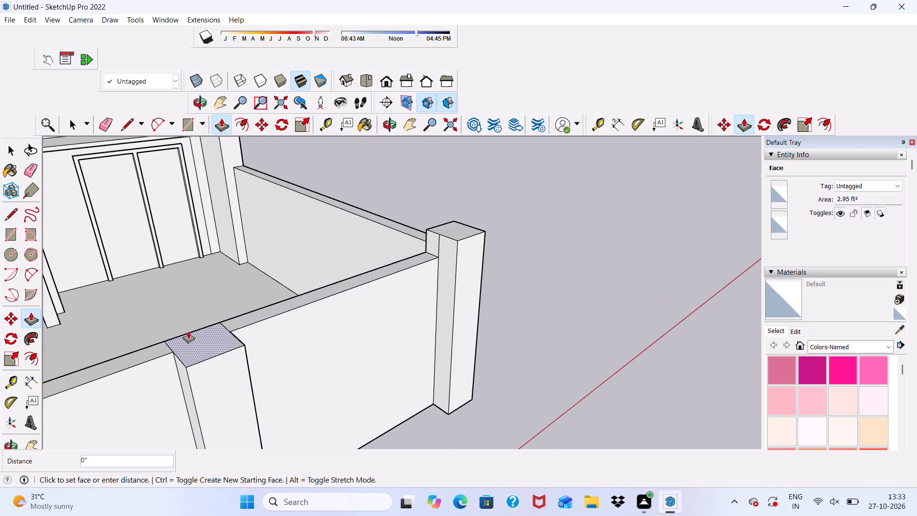
pyautogui.write("1'")
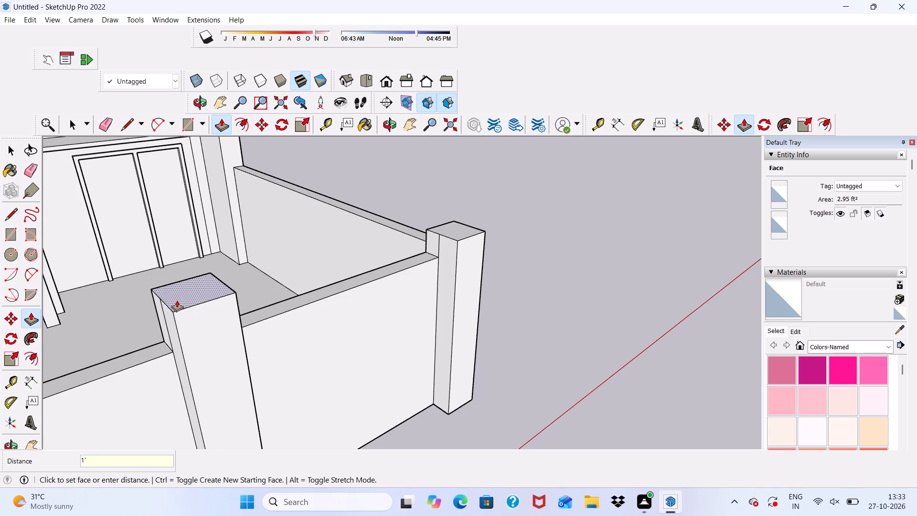
pyautogui.press('Return')
# Erase the leftover seam lines on the slatted-panel-facing sides of the mid-wall pillar and the end pillar.
pyautogui.scroll(-6, 191, 289)
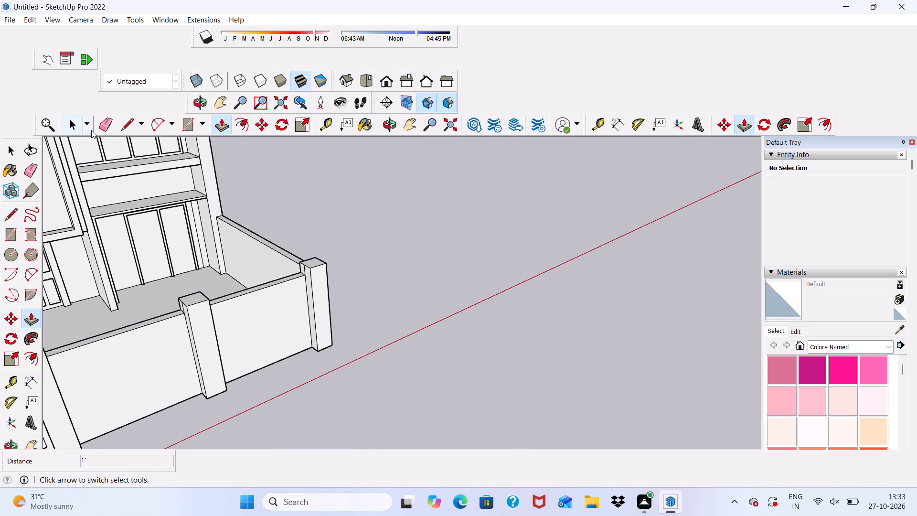
pyautogui.click(111, 122)
pyautogui.scroll(15, 135, 314)
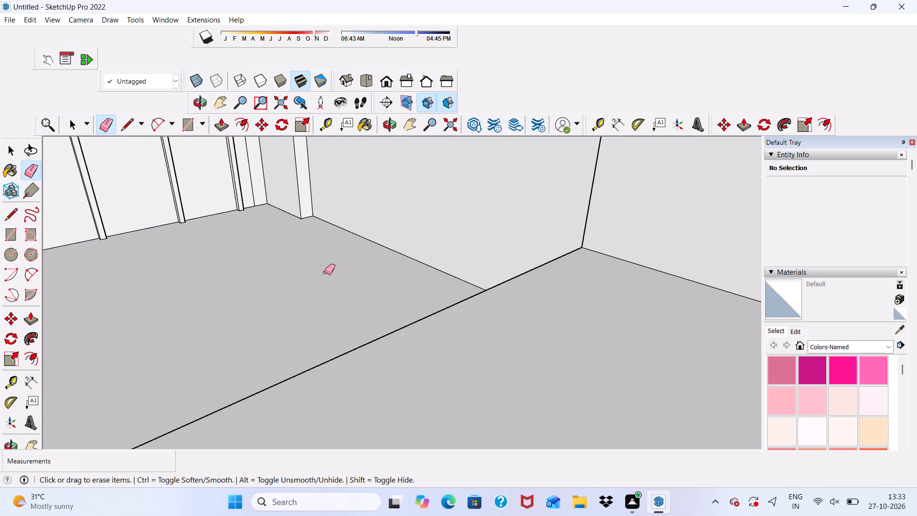
pyautogui.scroll(-6, 292, 278)
pyautogui.scroll(6, 337, 273)
pyautogui.click(345, 257)
pyautogui.scroll(-6, 327, 255)
pyautogui.scroll(1, 477, 230)
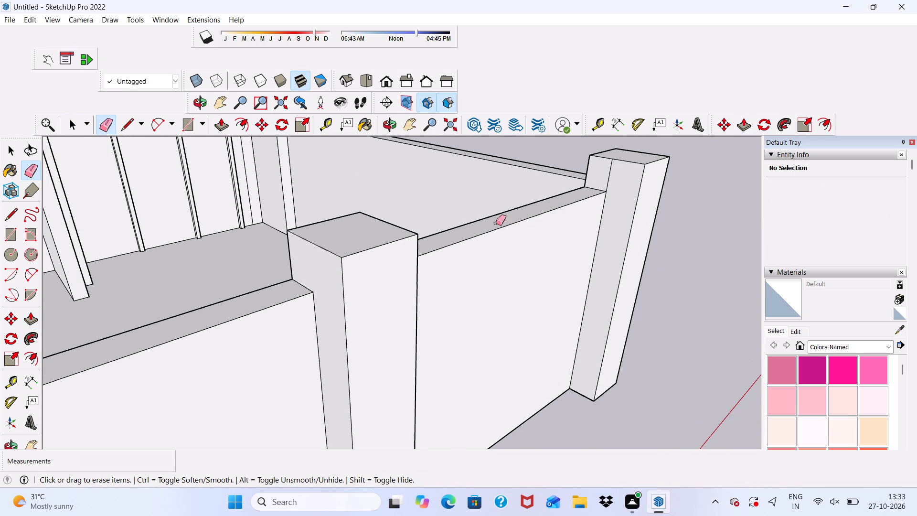
pyautogui.scroll(8, 663, 173)
pyautogui.click(595, 177)
pyautogui.click(595, 177)
pyautogui.moveTo(595, 177); pyautogui.dragTo(591, 185)
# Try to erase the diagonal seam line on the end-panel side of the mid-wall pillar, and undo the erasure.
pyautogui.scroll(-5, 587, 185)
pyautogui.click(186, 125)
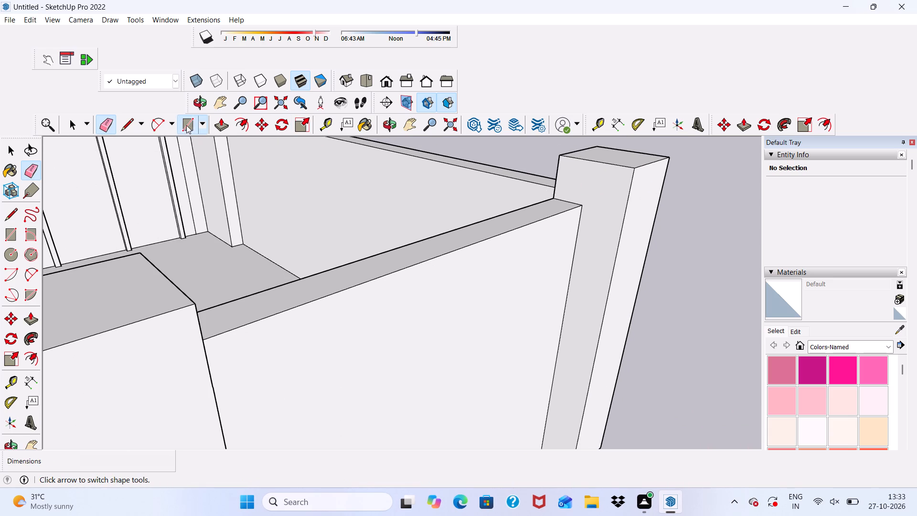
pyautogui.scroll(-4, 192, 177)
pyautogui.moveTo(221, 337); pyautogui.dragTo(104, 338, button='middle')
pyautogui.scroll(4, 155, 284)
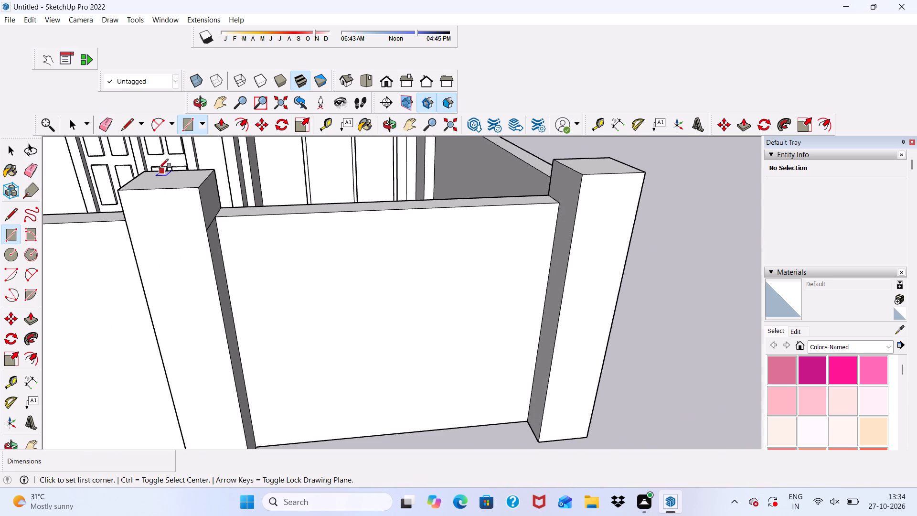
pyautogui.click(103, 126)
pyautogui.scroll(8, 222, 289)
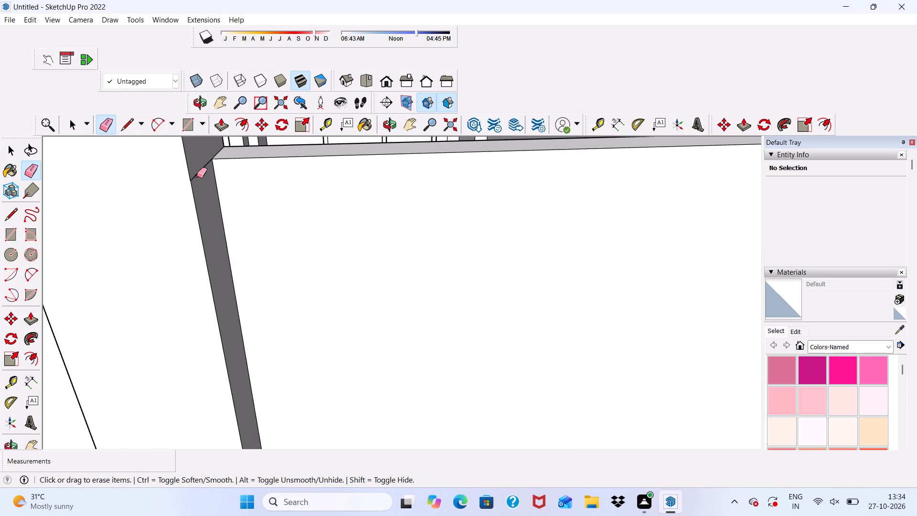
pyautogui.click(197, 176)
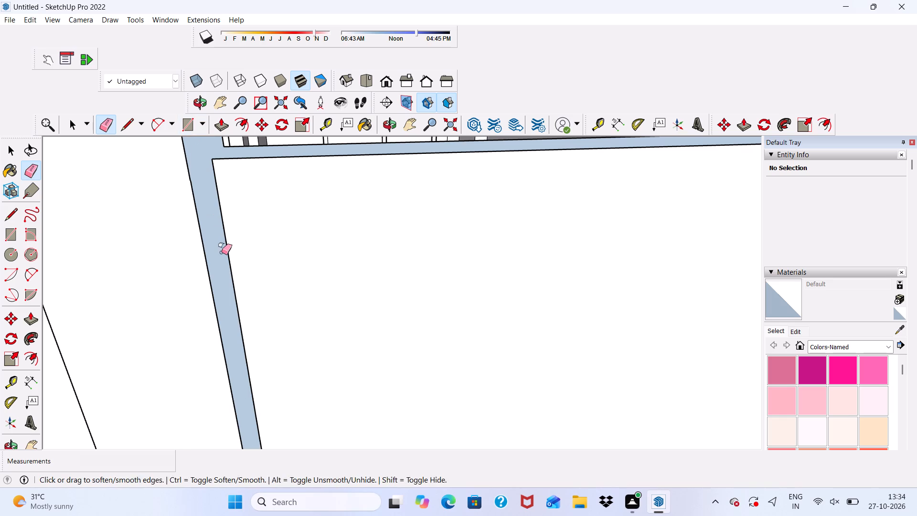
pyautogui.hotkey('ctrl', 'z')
# Draw a strip rectangle about 9' by 3" along the top front edge of the plain panel between the mid-wall and end pillars.
pyautogui.click(191, 127)
pyautogui.scroll(2, 206, 190)
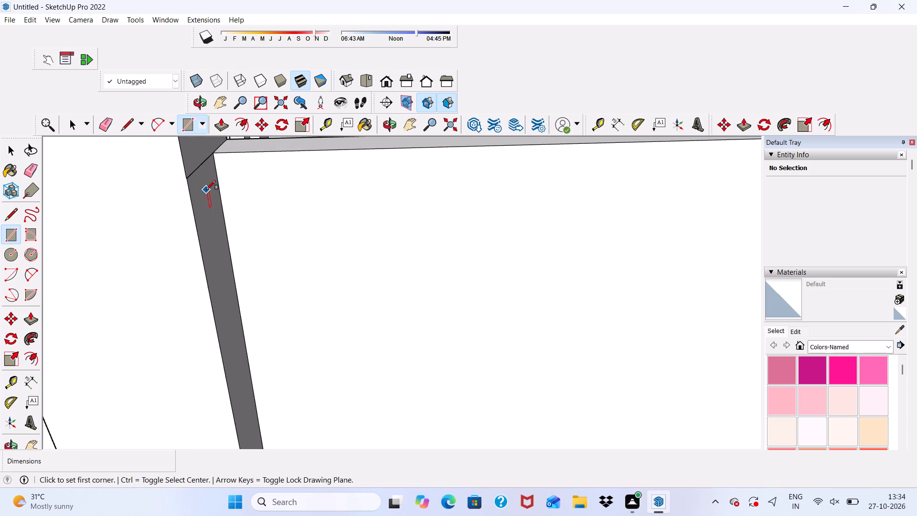
pyautogui.scroll(3, 216, 153)
pyautogui.click(213, 157)
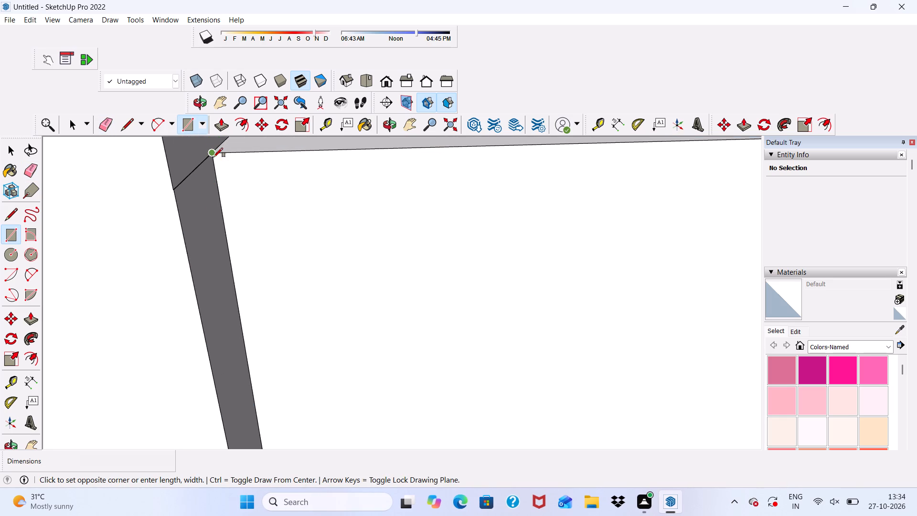
pyautogui.scroll(-16, 218, 213)
pyautogui.scroll(5, 462, 298)
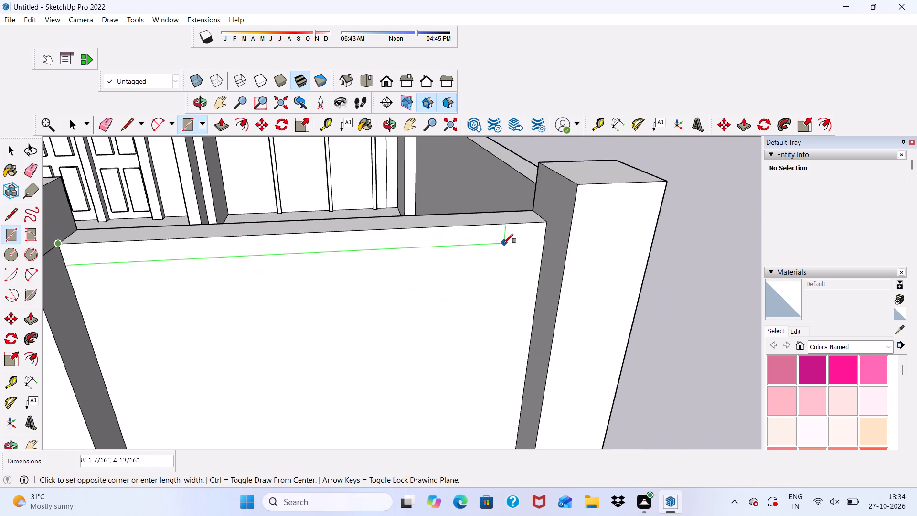
pyautogui.scroll(3, 515, 243)
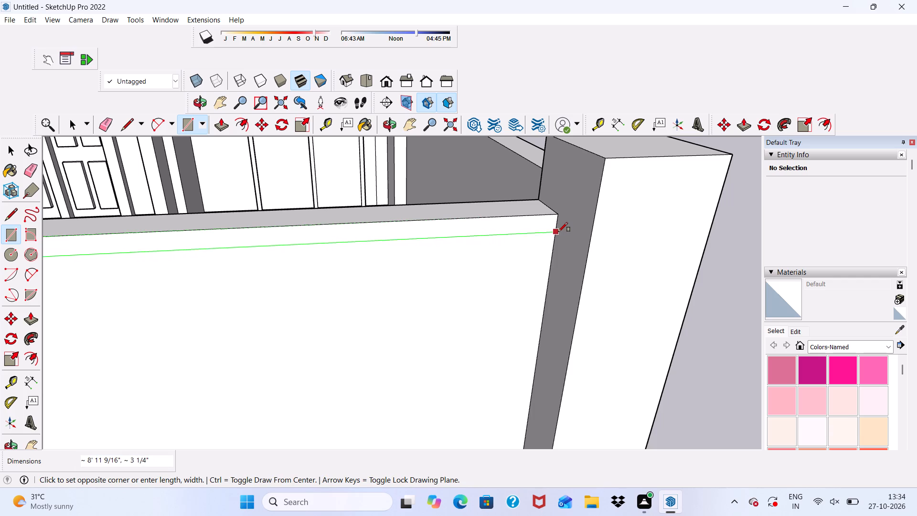
pyautogui.click(558, 231)
pyautogui.scroll(-12, 546, 239)
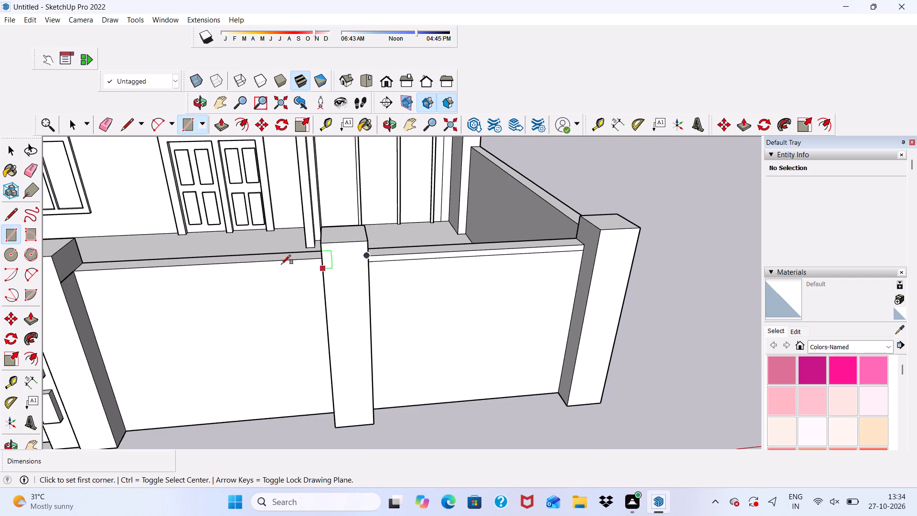
# Draw a narrow strip rectangle about 9' long along the top front edge of the panel between the gate-side and mid-wall pillars.
pyautogui.scroll(20, 61, 273)
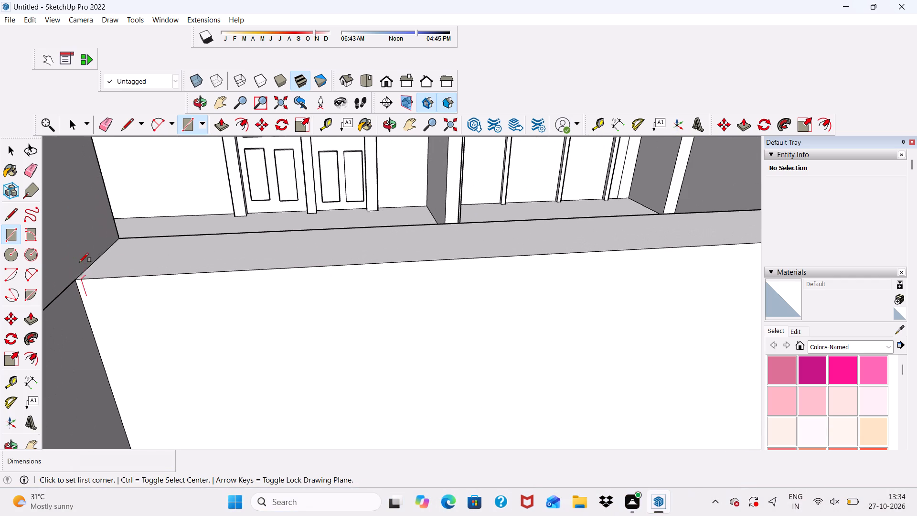
pyautogui.click(77, 283)
pyautogui.scroll(-5, 121, 332)
pyautogui.scroll(-5, 266, 293)
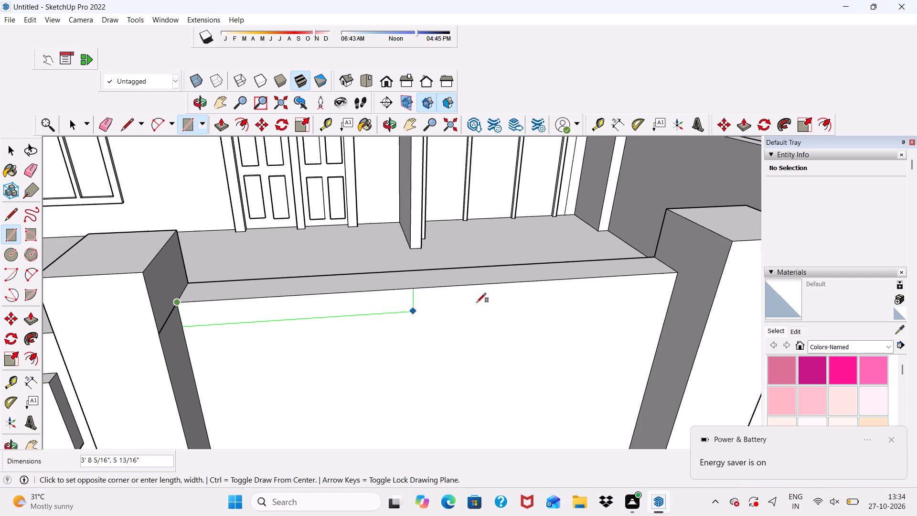
pyautogui.scroll(4, 679, 285)
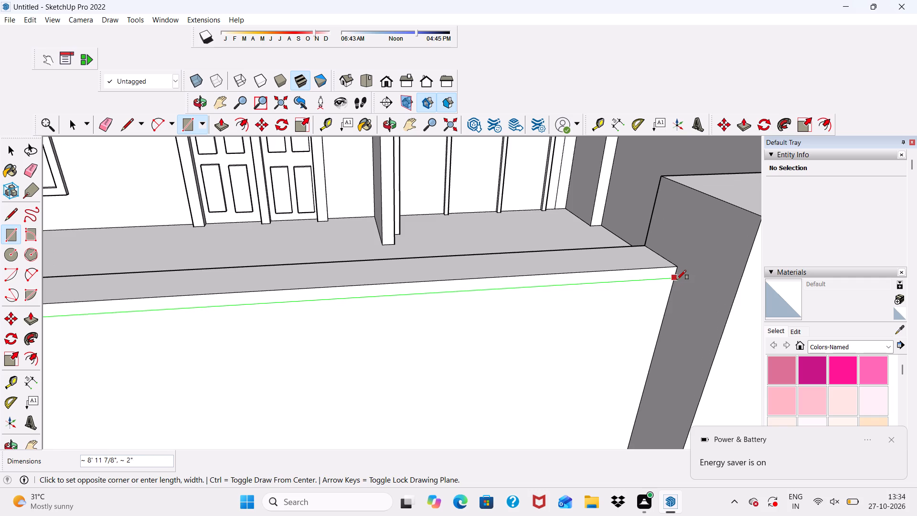
pyautogui.click(677, 284)
pyautogui.scroll(-5, 555, 265)
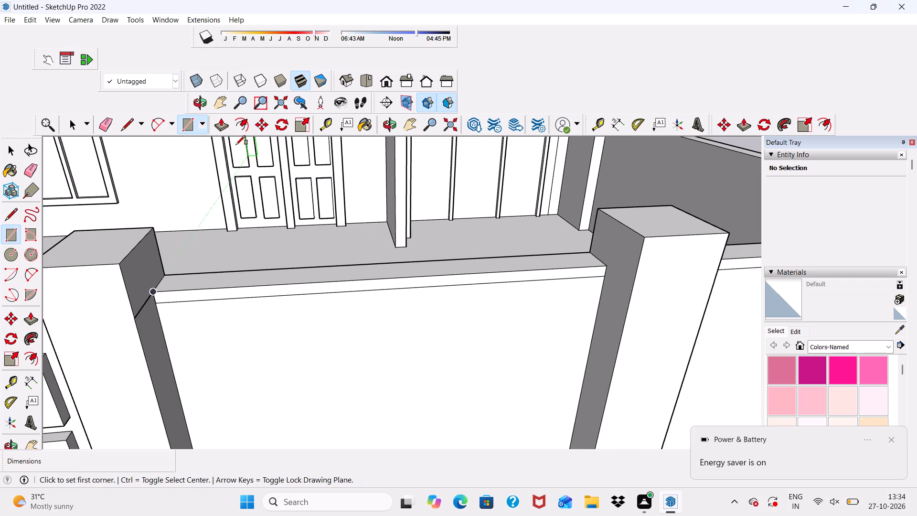
# Extrude the strip between the gate-side and mid-wall pillars 6" outward as a ledge.
pyautogui.click(220, 122)
pyautogui.scroll(4, 237, 290)
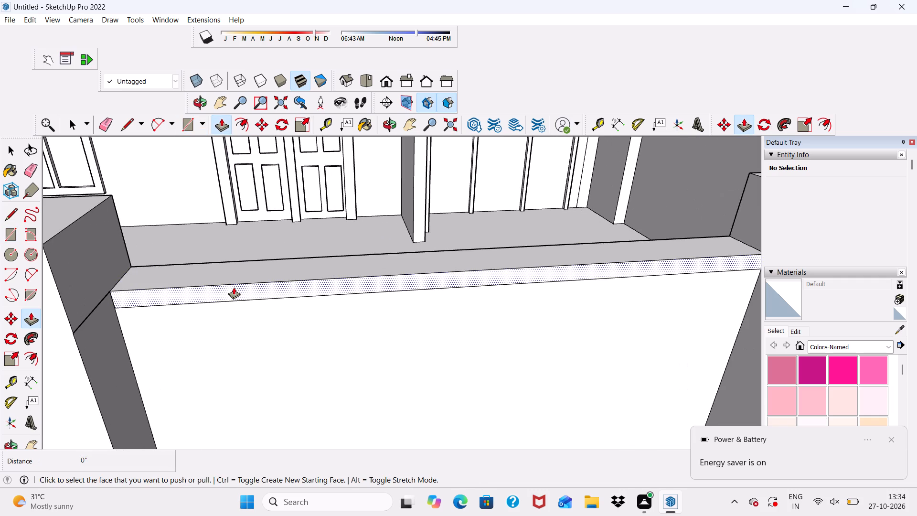
pyautogui.click(234, 287)
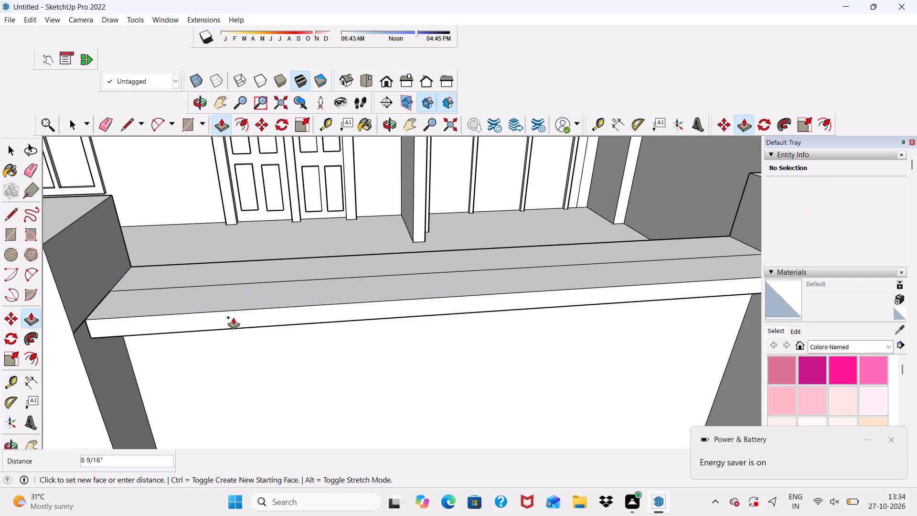
pyautogui.press('3')
pyautogui.press('BackSpace')
pyautogui.write('6"')
pyautogui.press('Return')
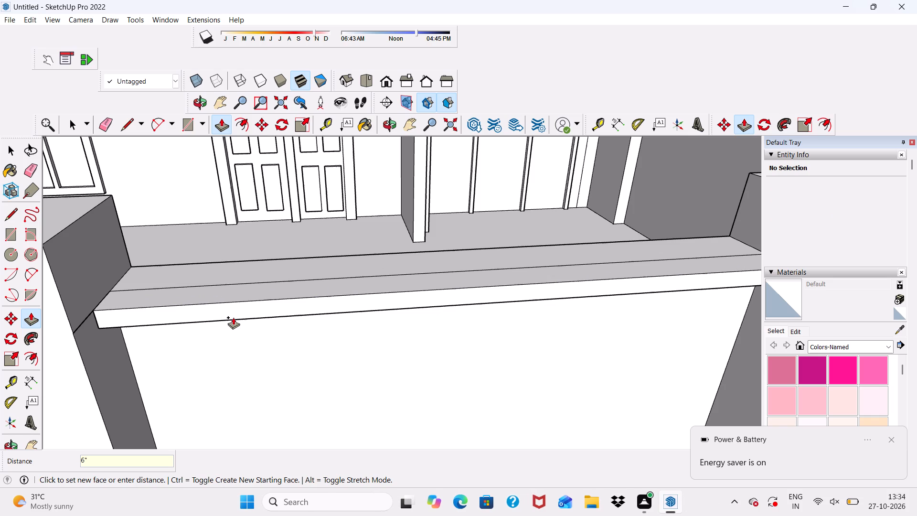
# Extrude the strip between the mid-wall and end pillars 6" outward as a matching ledge.
pyautogui.scroll(-6, 233, 317)
pyautogui.moveTo(456, 344); pyautogui.dragTo(424, 265, button='middle')
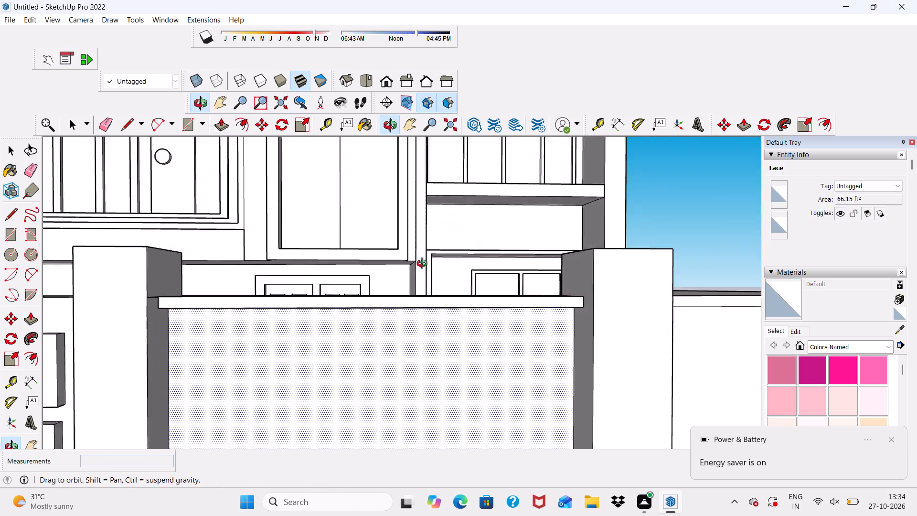
pyautogui.moveTo(424, 265); pyautogui.dragTo(383, 279, button='middle')
pyautogui.scroll(-5, 270, 296)
pyautogui.scroll(14, 587, 314)
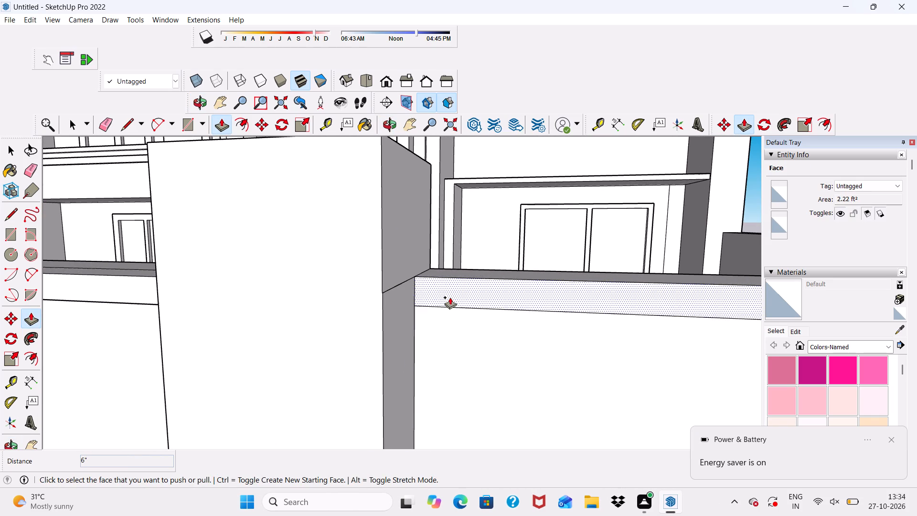
pyautogui.click(450, 297)
pyautogui.write('6"')
pyautogui.press('Return')
pyautogui.press('space')
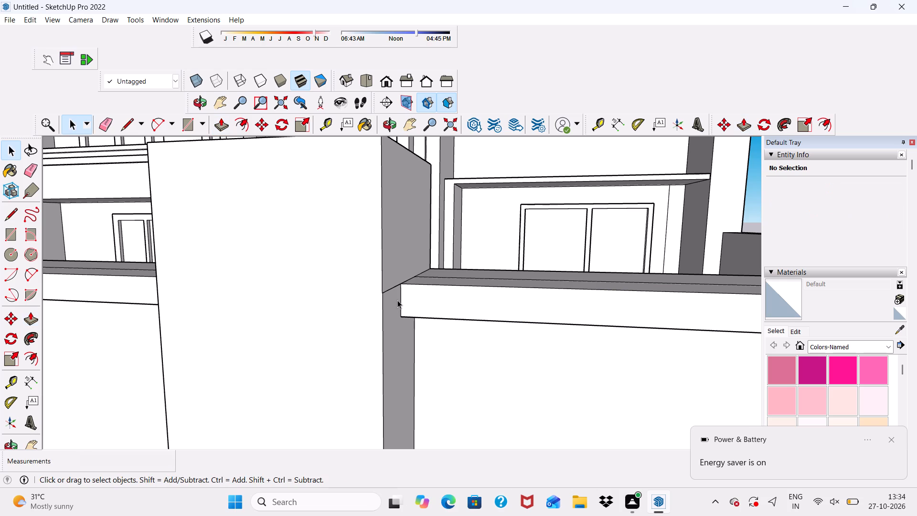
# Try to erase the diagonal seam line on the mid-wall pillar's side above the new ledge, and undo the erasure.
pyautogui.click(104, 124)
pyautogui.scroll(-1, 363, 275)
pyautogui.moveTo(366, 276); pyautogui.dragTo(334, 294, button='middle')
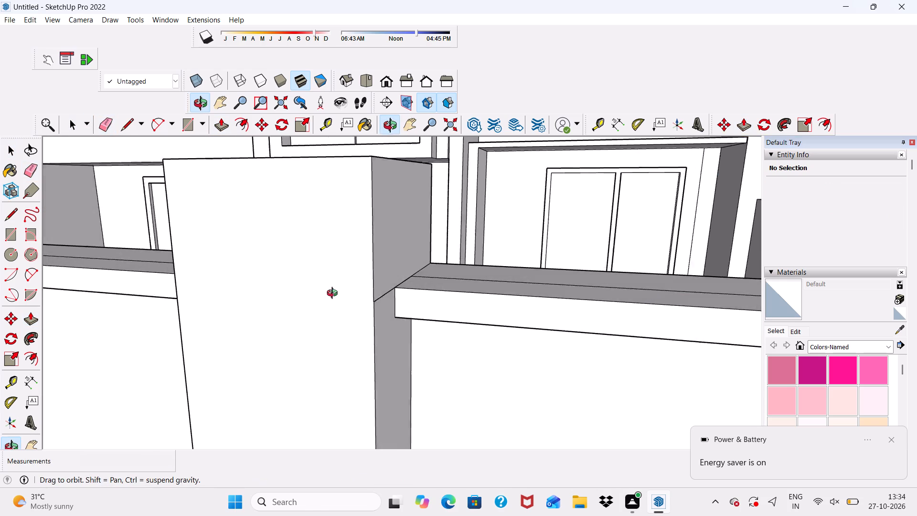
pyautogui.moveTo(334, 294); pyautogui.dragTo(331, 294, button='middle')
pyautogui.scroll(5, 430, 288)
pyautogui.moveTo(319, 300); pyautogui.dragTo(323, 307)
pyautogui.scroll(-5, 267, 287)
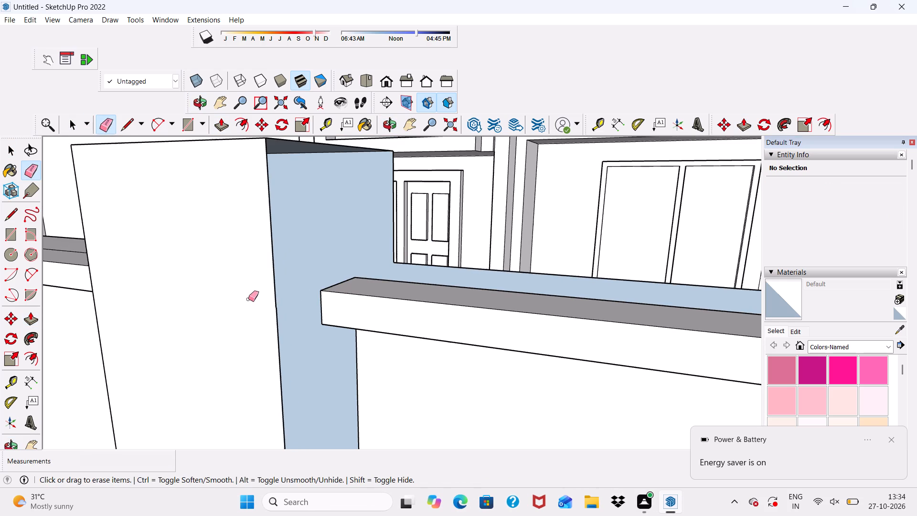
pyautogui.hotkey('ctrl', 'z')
# Examine the new ledges, the pillars and the front wall against the whole house facade.
pyautogui.scroll(-6, 347, 254)
pyautogui.moveTo(310, 329); pyautogui.dragTo(502, 283, button='middle')
pyautogui.scroll(1, 502, 283)
pyautogui.scroll(-6, 502, 282)
pyautogui.press('space')
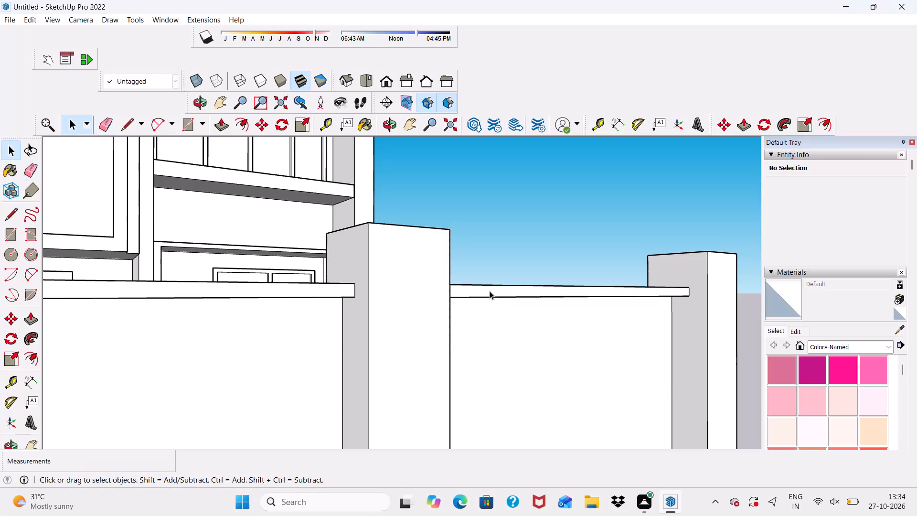
pyautogui.scroll(-4, 490, 291)
pyautogui.moveTo(490, 322); pyautogui.dragTo(355, 346, button='middle')
pyautogui.scroll(-7, 464, 258)
pyautogui.moveTo(363, 320); pyautogui.dragTo(376, 322, button='middle')
pyautogui.scroll(3, 376, 322)
pyautogui.scroll(-6, 376, 322)
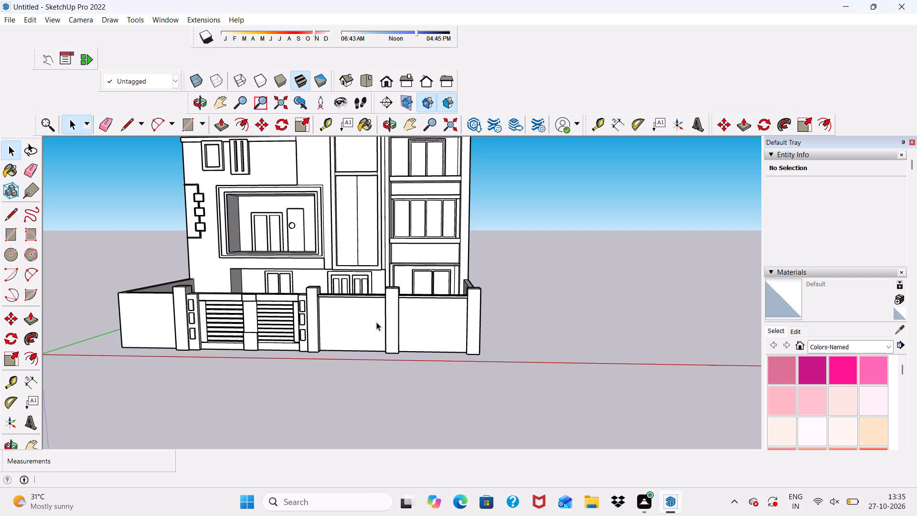
pyautogui.scroll(-5, 341, 293)
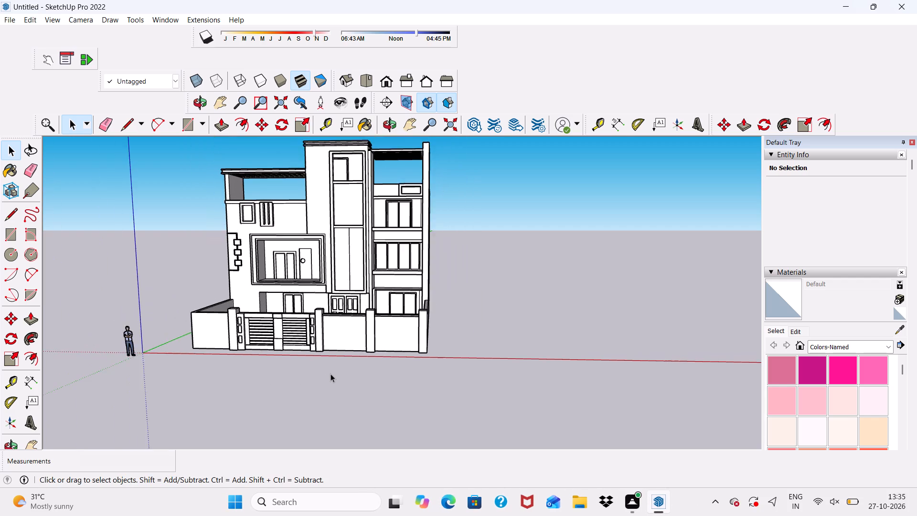
pyautogui.scroll(4, 331, 374)
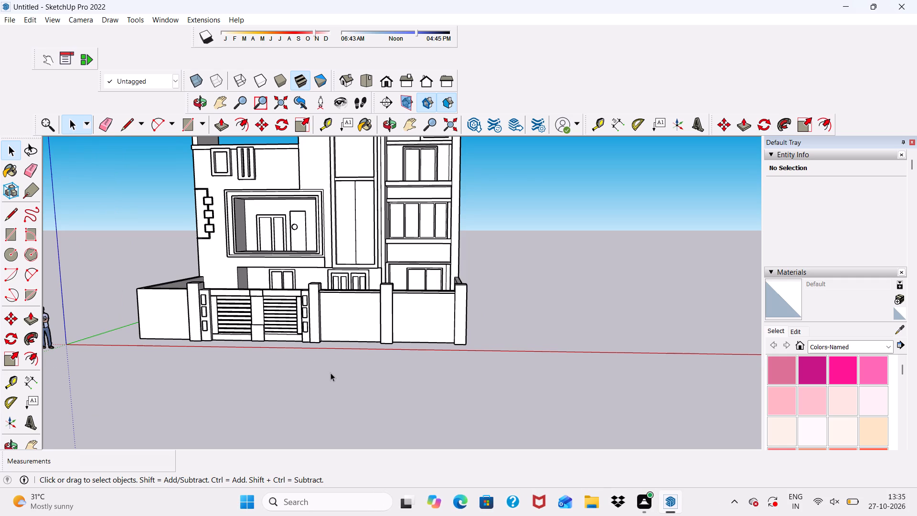
pyautogui.scroll(-1, 327, 247)
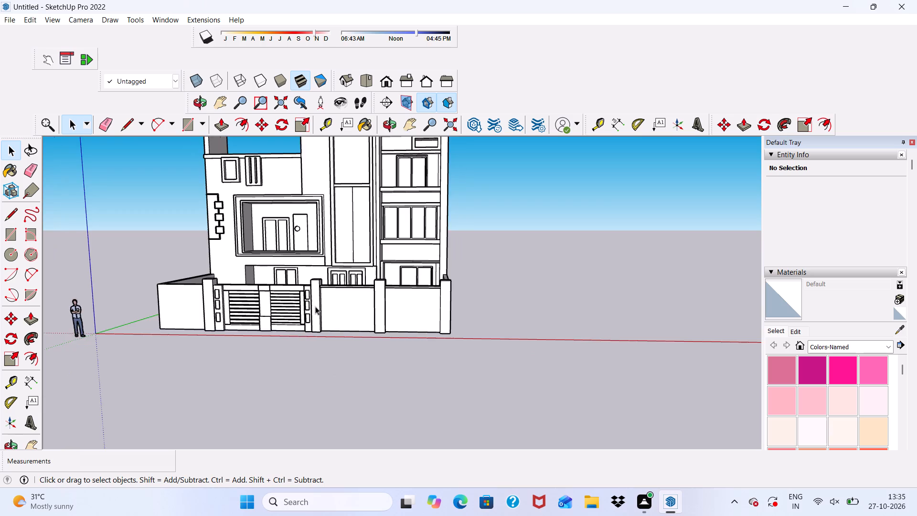
pyautogui.scroll(4, 315, 307)
pyautogui.scroll(-3, 315, 310)
pyautogui.scroll(4, 315, 311)
pyautogui.scroll(-6, 315, 308)
pyautogui.moveTo(313, 316); pyautogui.dragTo(254, 348, button='middle')
pyautogui.scroll(6, 255, 312)
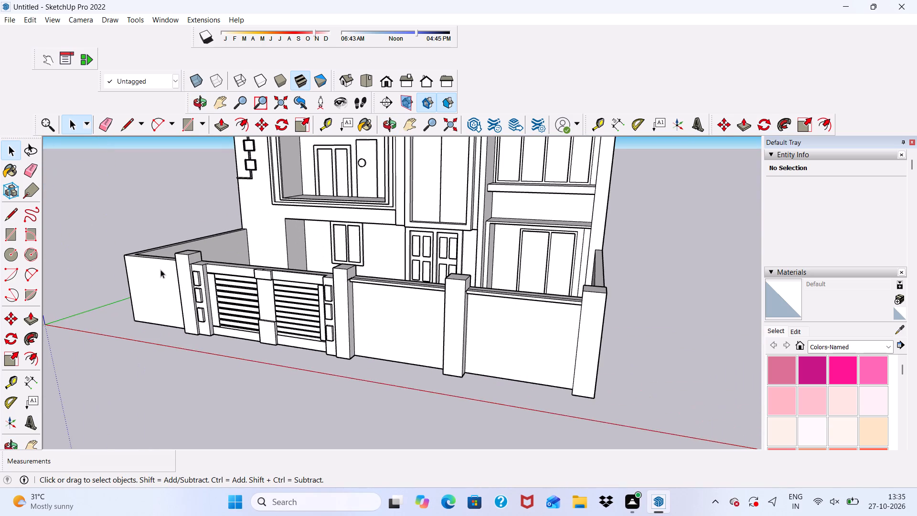
# Erase the seam line between the wall top and the ledge on the panel beside the gate-side pillar.
pyautogui.scroll(-3, 164, 276)
pyautogui.moveTo(217, 307); pyautogui.dragTo(243, 355, button='middle')
pyautogui.scroll(12, 321, 327)
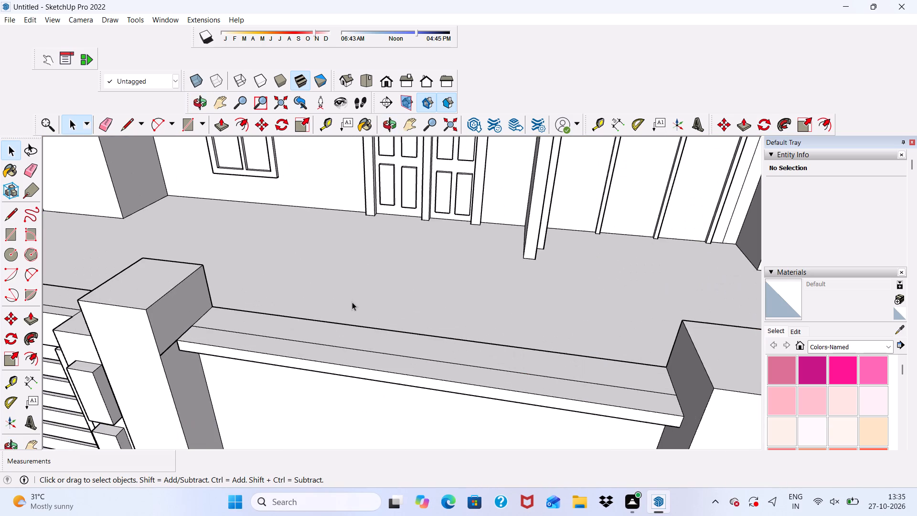
pyautogui.click(108, 118)
pyautogui.scroll(2, 219, 368)
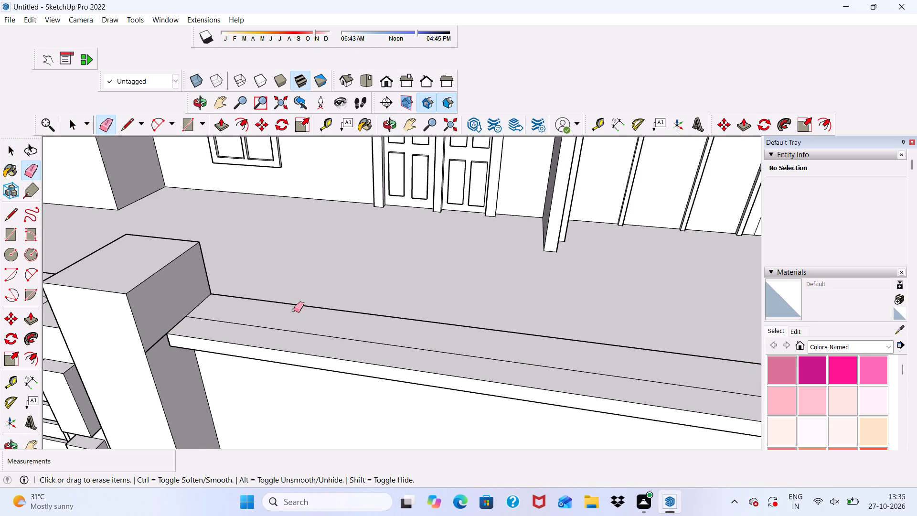
pyautogui.click(287, 329)
# Erase the seam line between the wall top and the ledge on the panel beside the end pillar.
pyautogui.scroll(-8, 230, 311)
pyautogui.moveTo(362, 355); pyautogui.dragTo(396, 282, button='middle')
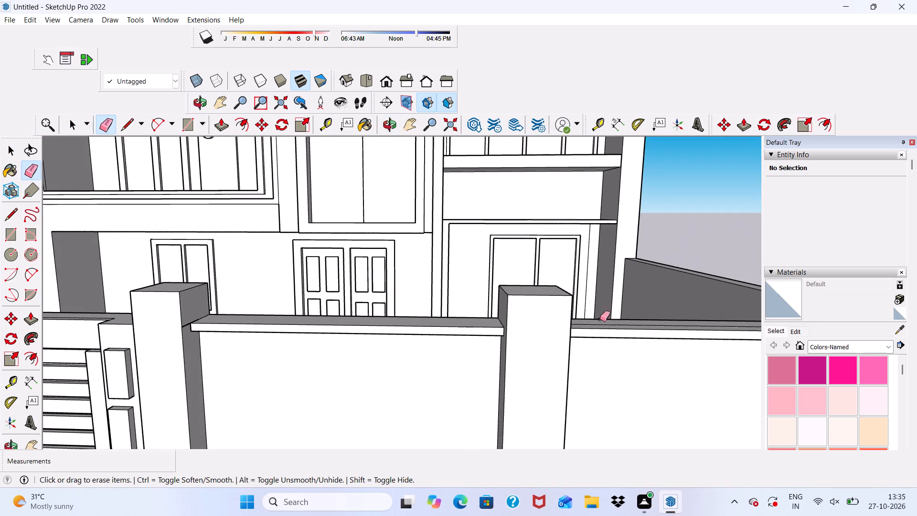
pyautogui.scroll(-6, 416, 332)
pyautogui.scroll(4, 501, 302)
pyautogui.scroll(-2, 501, 320)
pyautogui.moveTo(505, 335); pyautogui.dragTo(456, 377, button='middle')
pyautogui.scroll(-5, 402, 247)
pyautogui.scroll(2, 405, 386)
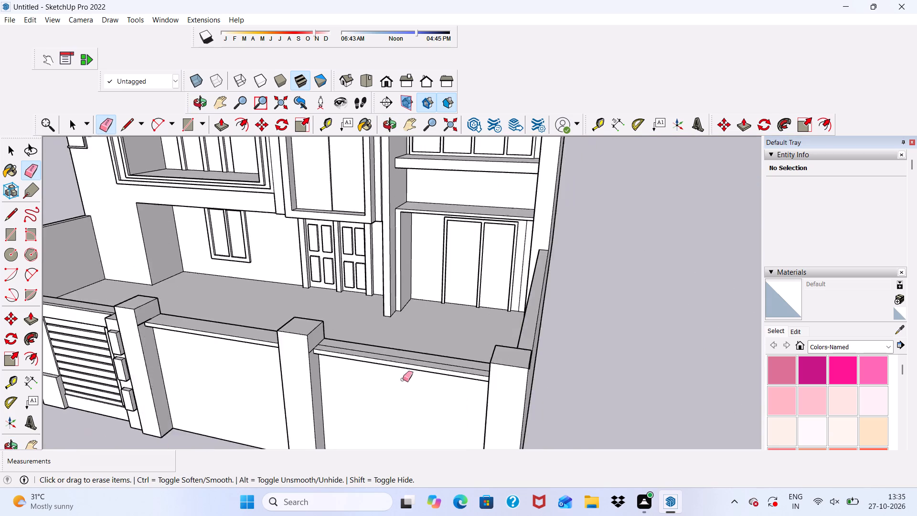
pyautogui.scroll(8, 403, 379)
pyautogui.moveTo(400, 344); pyautogui.dragTo(396, 354)
# Erase the stray diagonal and short connecting lines on the underside of the ground slab inside the front wall.
pyautogui.scroll(-5, 396, 345)
pyautogui.moveTo(389, 380); pyautogui.dragTo(466, 242, button='middle')
pyautogui.press('space')
pyautogui.scroll(-4, 472, 246)
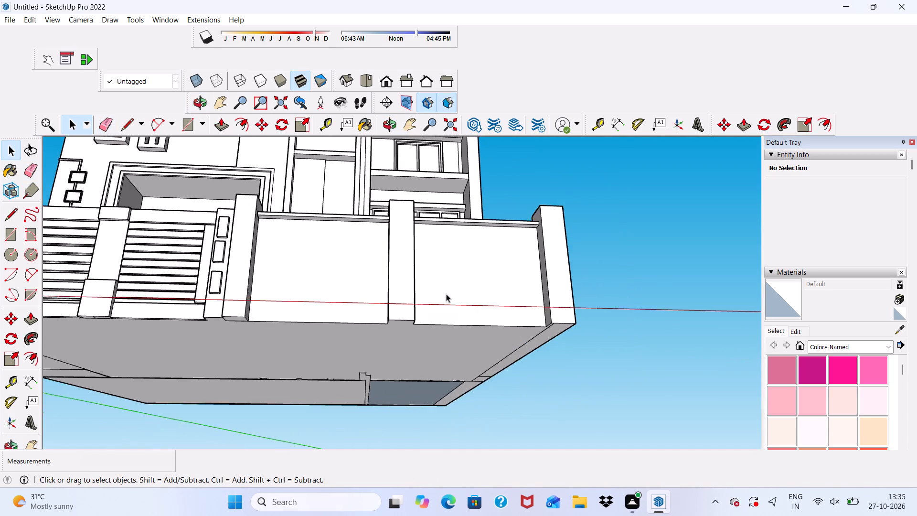
pyautogui.scroll(-2, 446, 294)
pyautogui.moveTo(421, 347); pyautogui.dragTo(421, 267, button='middle')
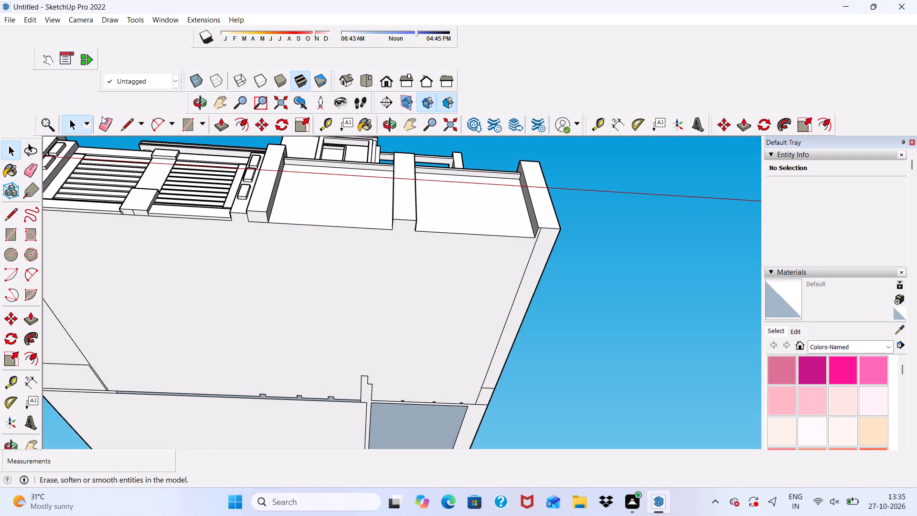
pyautogui.click(102, 116)
pyautogui.scroll(-4, 118, 271)
pyautogui.scroll(6, 60, 325)
pyautogui.scroll(-5, 59, 304)
pyautogui.scroll(1, 65, 304)
pyautogui.moveTo(66, 302); pyautogui.dragTo(75, 331)
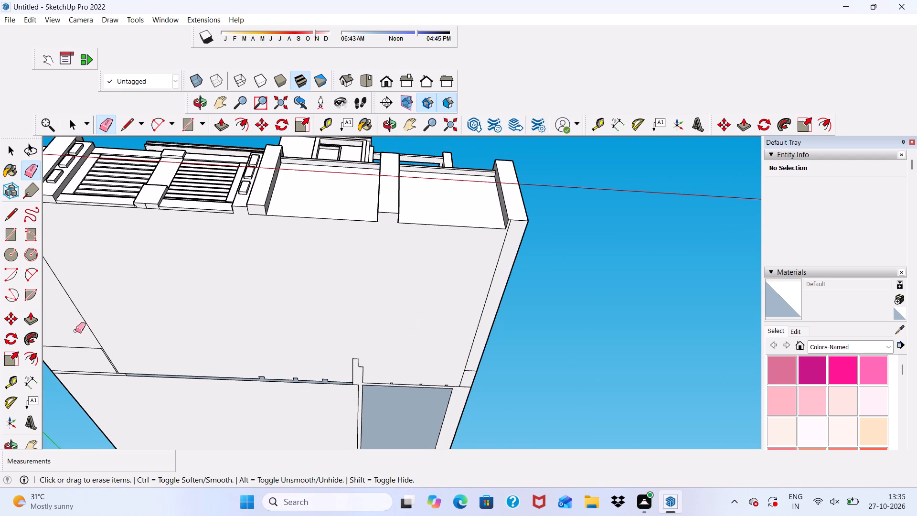
pyautogui.moveTo(75, 331); pyautogui.dragTo(95, 368)
pyautogui.moveTo(95, 327); pyautogui.dragTo(104, 366)
pyautogui.moveTo(109, 360); pyautogui.dragTo(115, 371)
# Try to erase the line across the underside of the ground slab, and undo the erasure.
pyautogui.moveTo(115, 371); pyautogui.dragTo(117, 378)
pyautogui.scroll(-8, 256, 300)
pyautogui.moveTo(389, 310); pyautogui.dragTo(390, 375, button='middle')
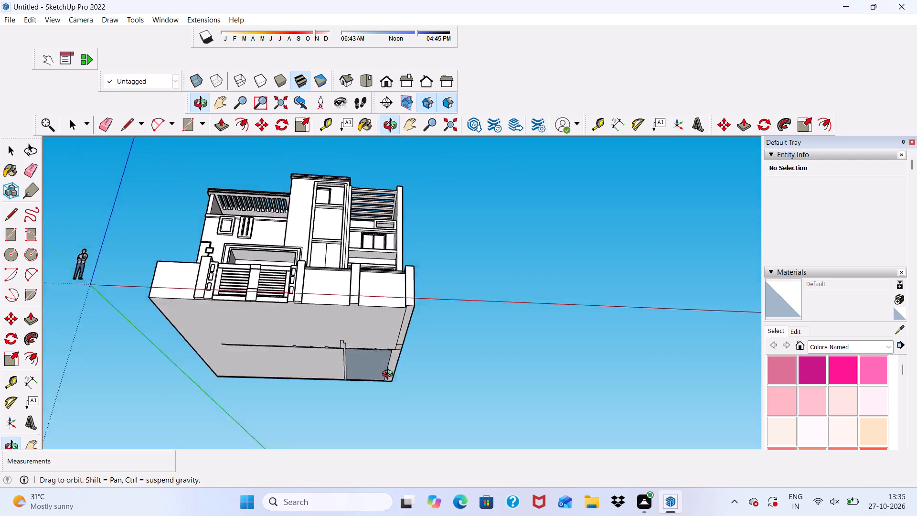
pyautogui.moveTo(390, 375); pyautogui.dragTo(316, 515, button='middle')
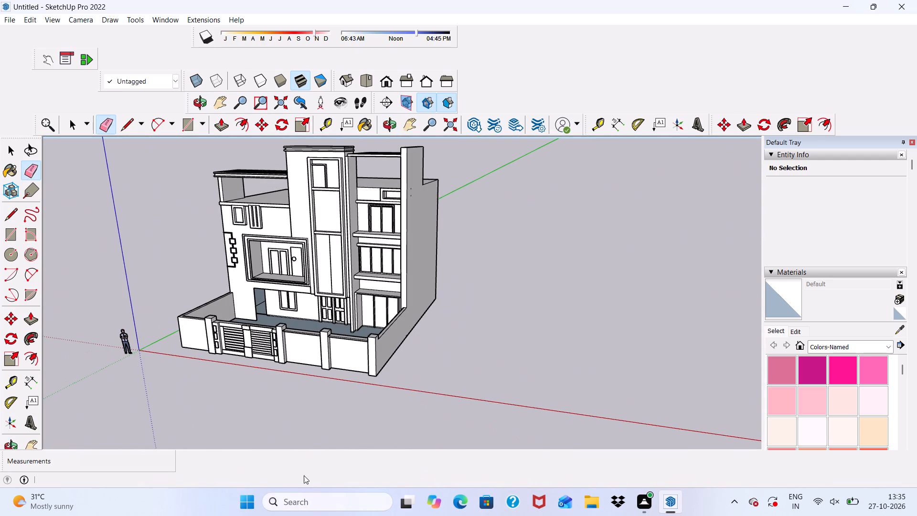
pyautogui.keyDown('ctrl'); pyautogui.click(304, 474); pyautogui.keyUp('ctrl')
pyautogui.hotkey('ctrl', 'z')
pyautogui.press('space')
# Examine the gate, pillars, wall ledges and courtyard from several angles, along with the whole front facade.
pyautogui.scroll(4, 345, 414)
pyautogui.scroll(4, 218, 325)
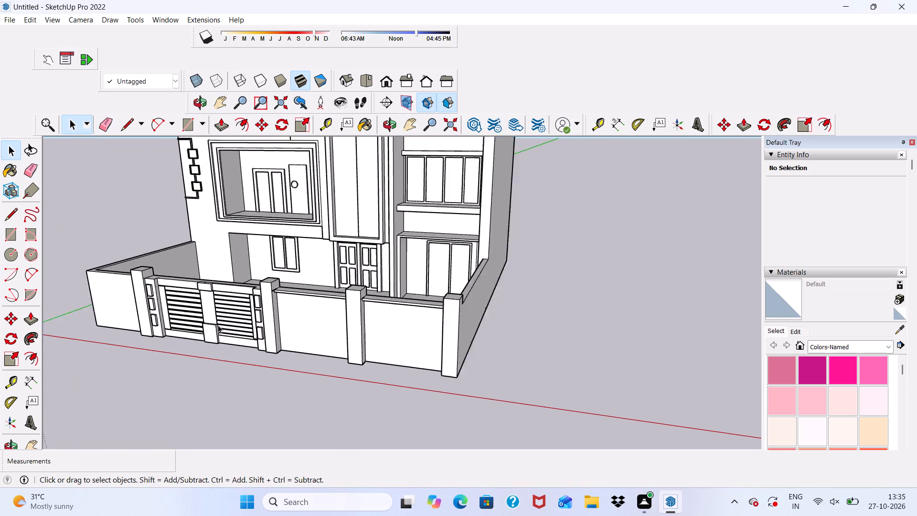
pyautogui.scroll(4, 216, 326)
pyautogui.moveTo(212, 349); pyautogui.dragTo(402, 354, button='middle')
pyautogui.scroll(1, 396, 347)
pyautogui.scroll(-5, 395, 344)
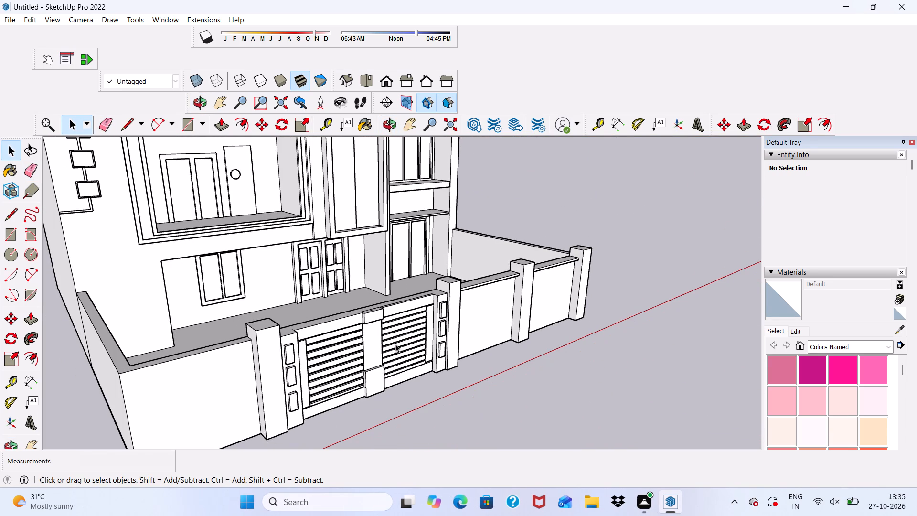
pyautogui.scroll(-3, 383, 334)
pyautogui.moveTo(476, 330); pyautogui.dragTo(315, 319, button='middle')
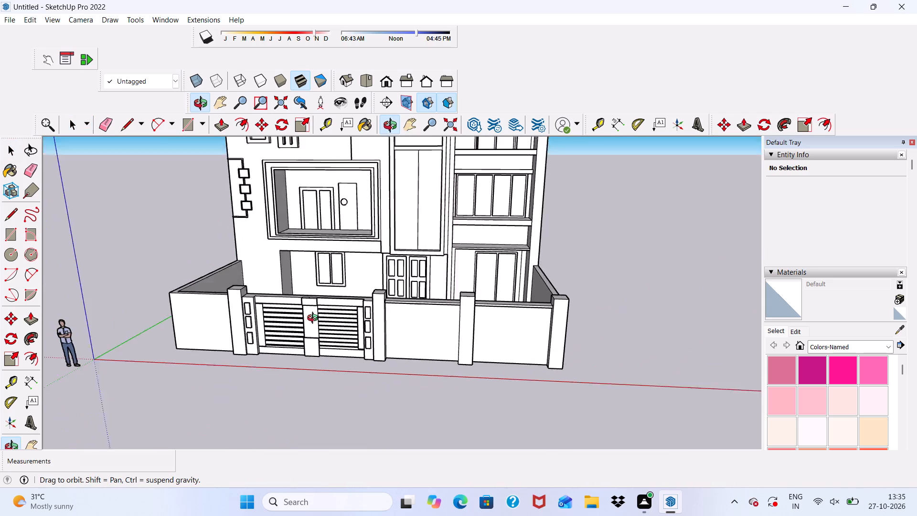
pyautogui.moveTo(315, 319); pyautogui.dragTo(313, 335, button='middle')
pyautogui.scroll(2, 311, 349)
pyautogui.scroll(-6, 311, 349)
pyautogui.scroll(5, 329, 187)
pyautogui.scroll(-9, 328, 186)
pyautogui.moveTo(380, 377); pyautogui.dragTo(382, 319, button='middle')
pyautogui.scroll(5, 382, 319)
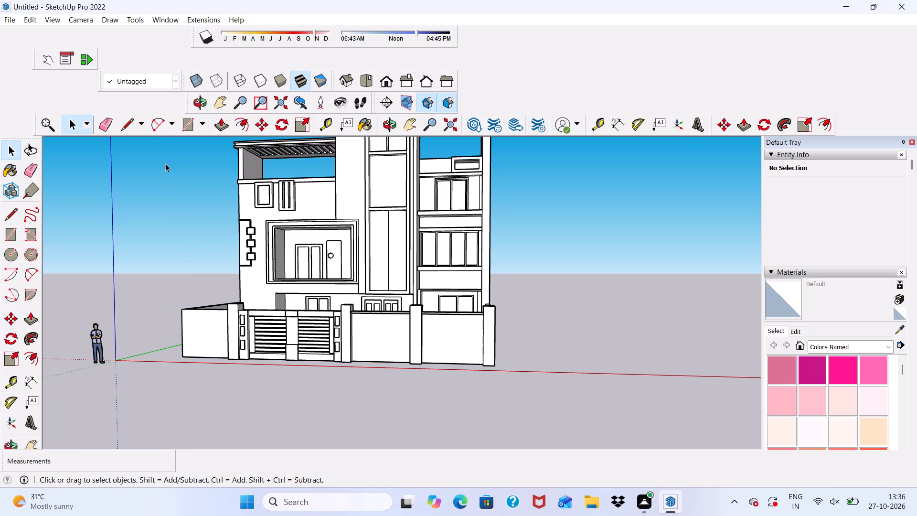
# Draw a rectangle about 7' 6" by 4' on the front wall panel beside the gate-side pillar.
pyautogui.click(188, 124)
pyautogui.scroll(9, 402, 343)
pyautogui.moveTo(352, 335); pyautogui.dragTo(347, 288, button='middle')
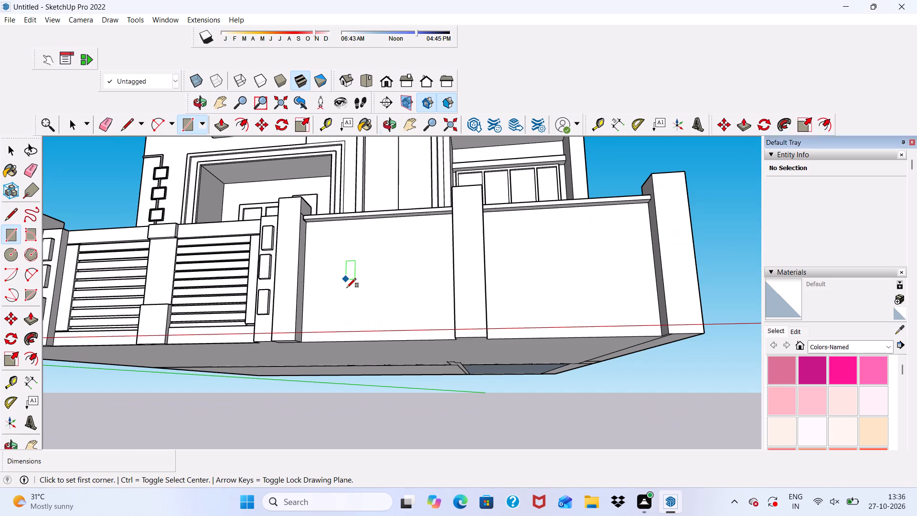
pyautogui.scroll(5, 313, 253)
pyautogui.click(315, 229)
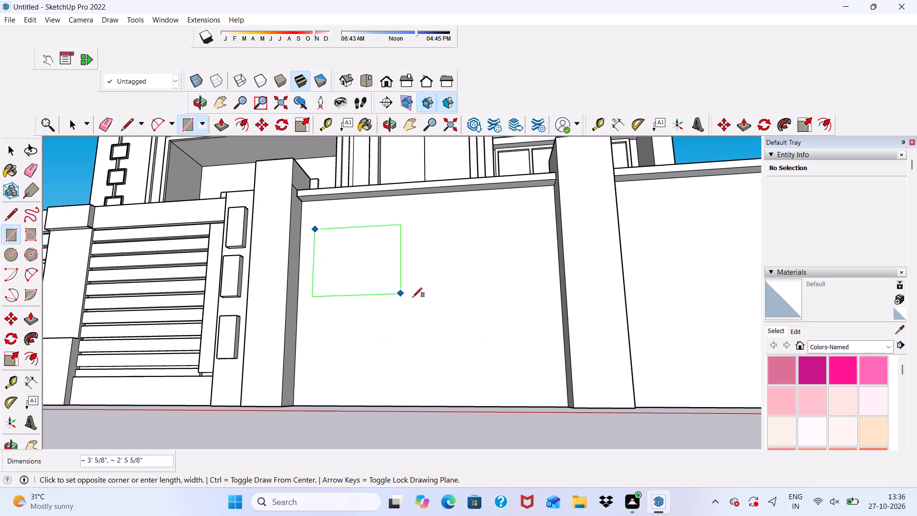
pyautogui.click(534, 334)
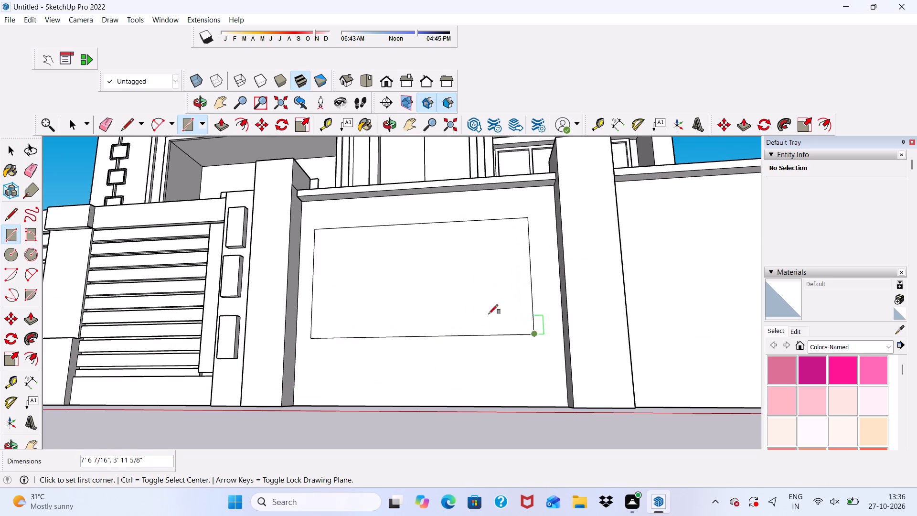
# Copy the rectangle with its face across to the front wall panel beside the end pillar.
pyautogui.scroll(-5, 338, 299)
pyautogui.scroll(-2, 421, 288)
pyautogui.scroll(3, 309, 288)
pyautogui.press('space')
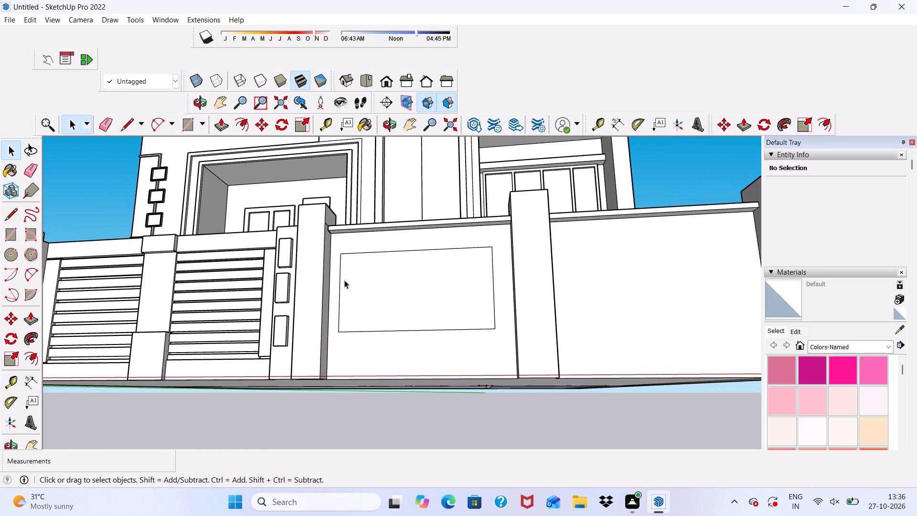
pyautogui.doubleClick(399, 297)
pyautogui.click(257, 120)
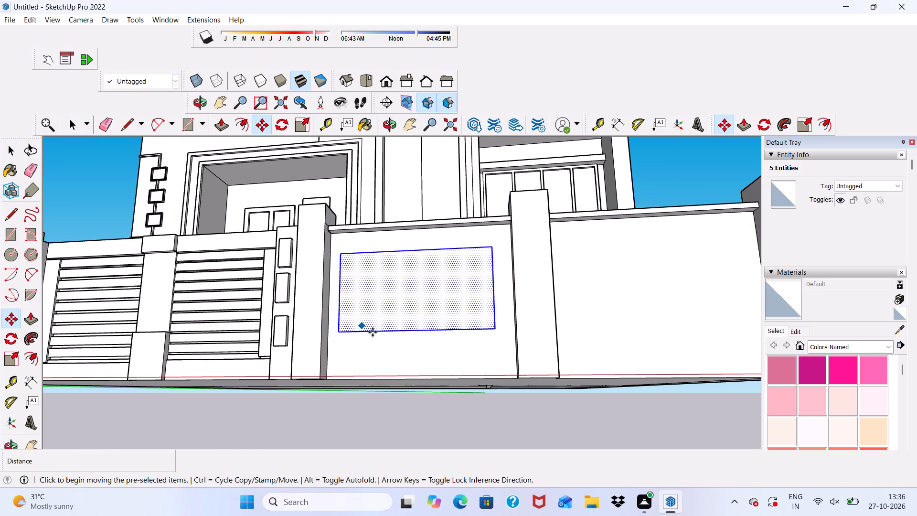
pyautogui.click(393, 290)
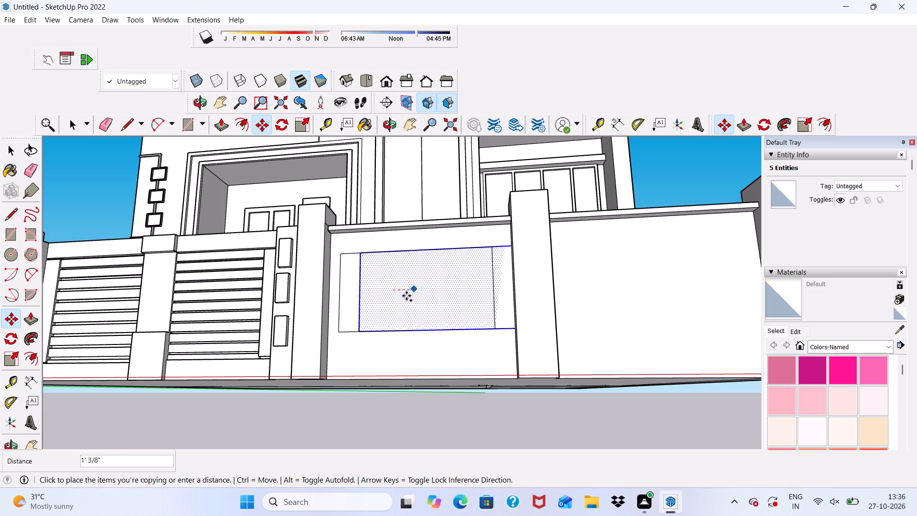
pyautogui.scroll(-1, 406, 305)
pyautogui.scroll(1, 563, 323)
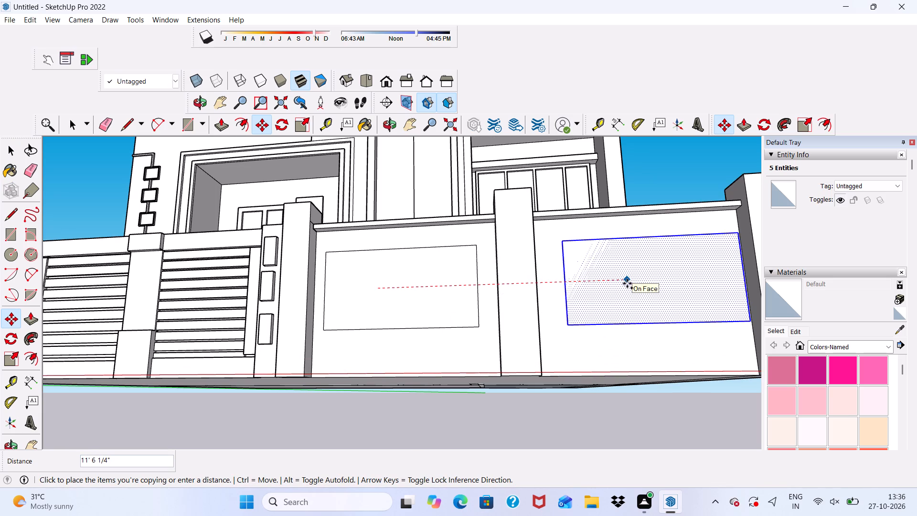
pyautogui.click(620, 285)
pyautogui.scroll(-5, 544, 268)
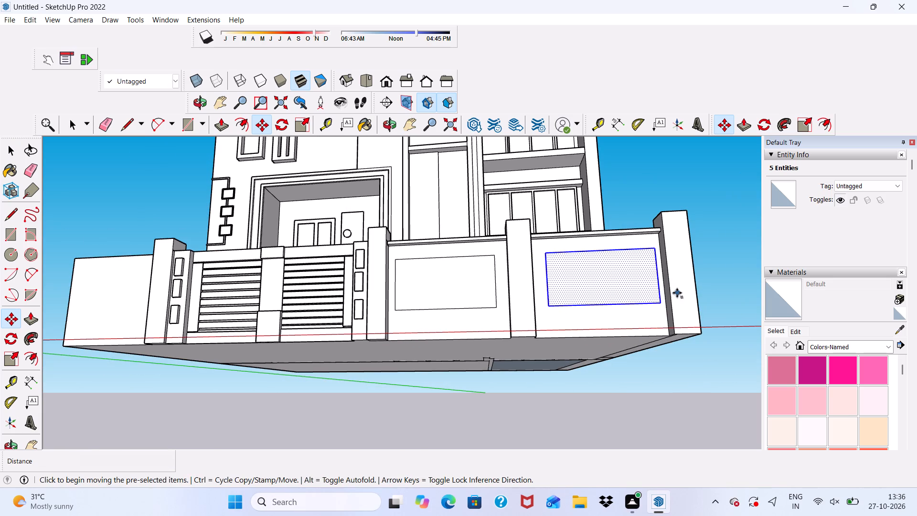
pyautogui.click(720, 286)
pyautogui.press('space')
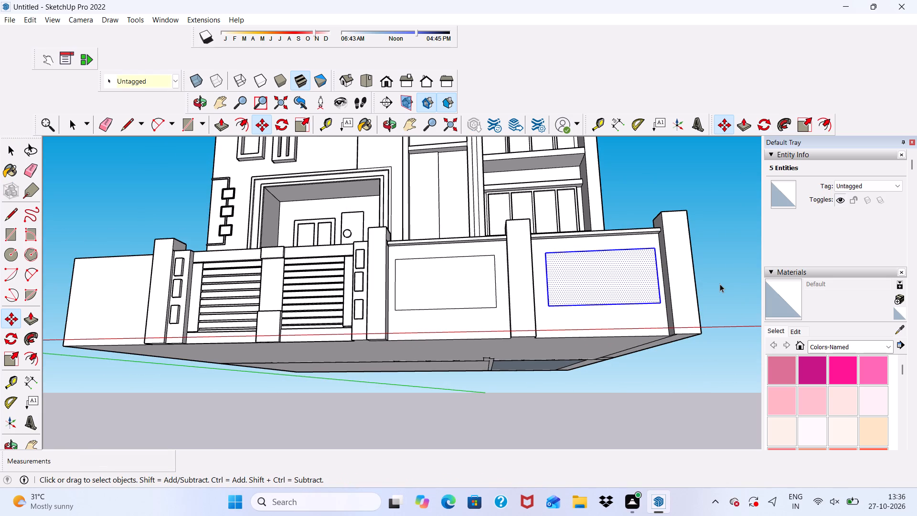
pyautogui.click(720, 284)
# Offset the rectangle on the panel beside the end pillar inward by about 4 3/8".
pyautogui.click(241, 126)
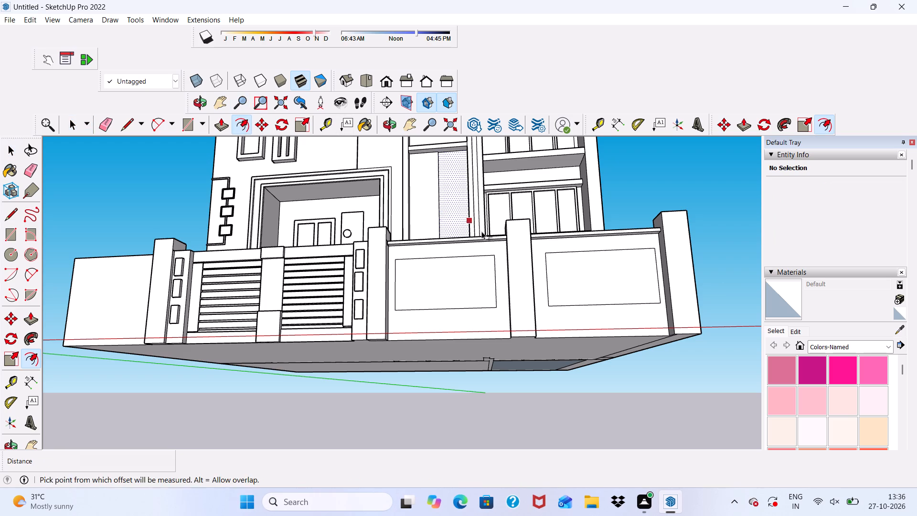
pyautogui.click(564, 276)
pyautogui.scroll(3, 567, 278)
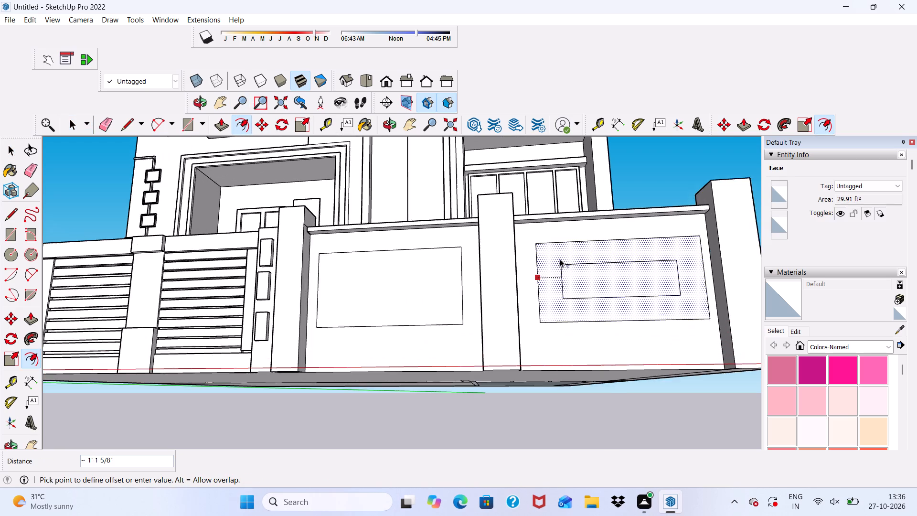
pyautogui.scroll(8, 560, 259)
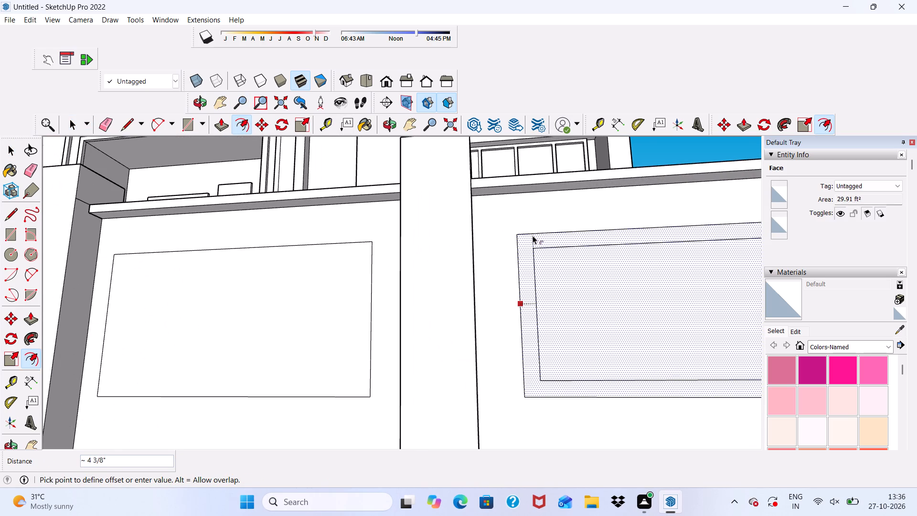
pyautogui.click(533, 236)
# Offset the rectangle on the panel beside the gate-side pillar inward to form a similar narrow border.
pyautogui.scroll(-3, 274, 261)
pyautogui.click(242, 277)
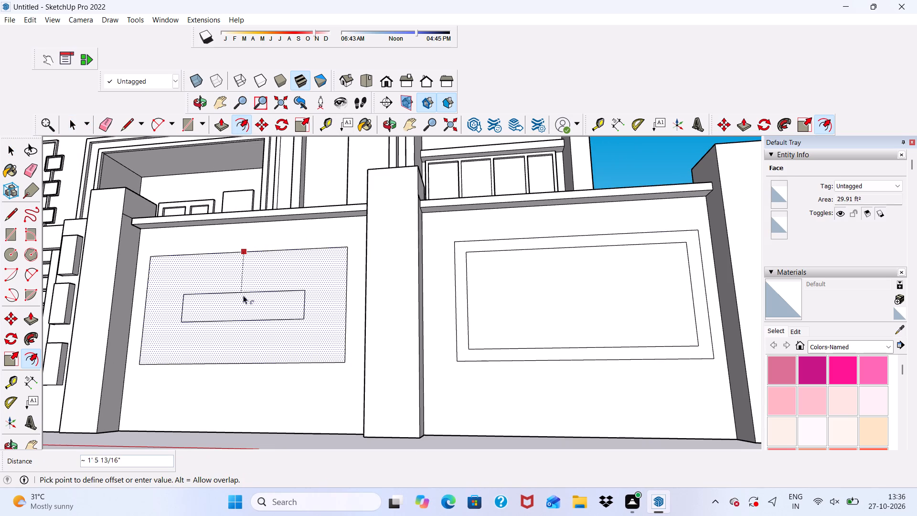
pyautogui.click(236, 263)
pyautogui.scroll(-3, 231, 251)
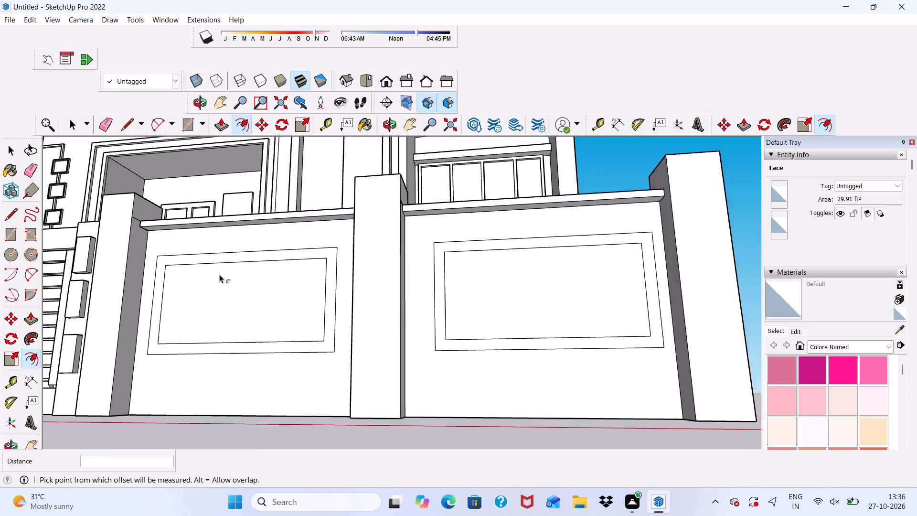
pyautogui.scroll(-2, 219, 274)
pyautogui.press('space')
pyautogui.click(589, 272)
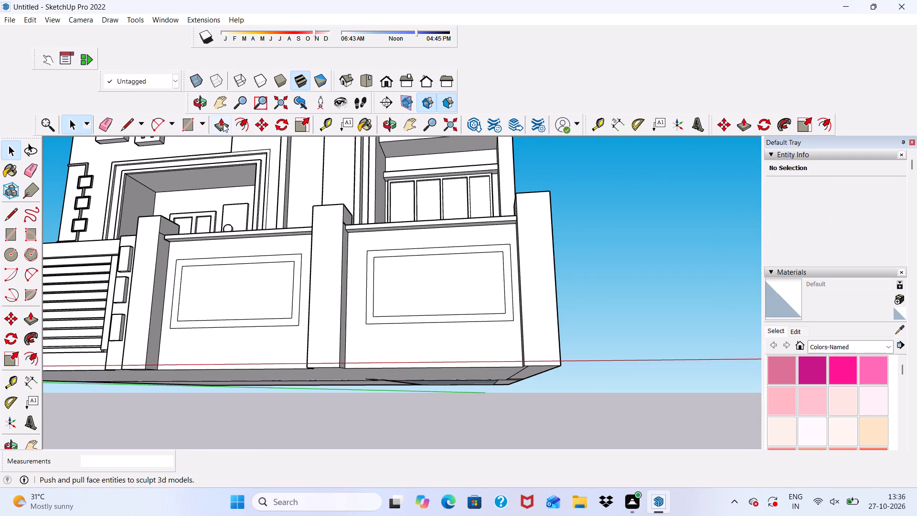
# Push/Pull the border face on the wall panel beside the gate-side pillar by 2".
pyautogui.click(224, 124)
pyautogui.scroll(11, 220, 323)
pyautogui.scroll(-1, 217, 320)
pyautogui.click(214, 324)
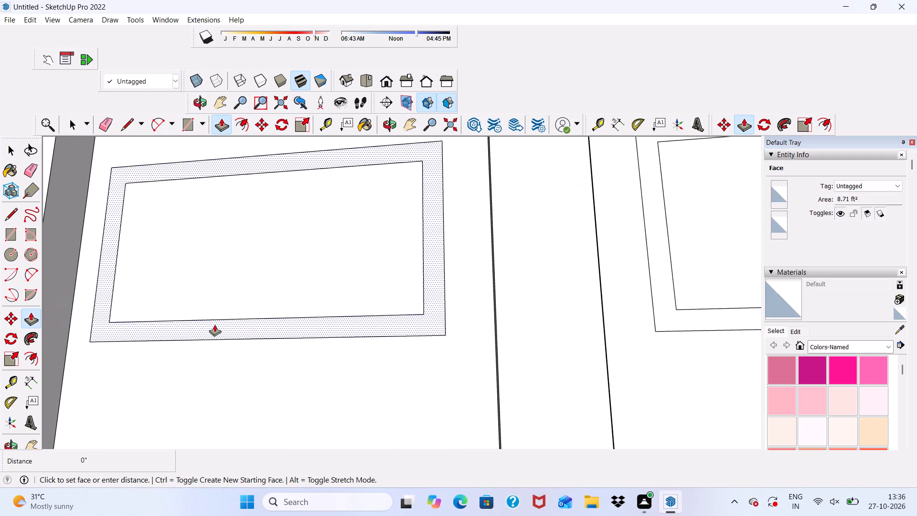
pyautogui.write('2"')
pyautogui.press('Return')
# Push/Pull the border face on the wall panel beside the end pillar by 2".
pyautogui.scroll(-10, 203, 318)
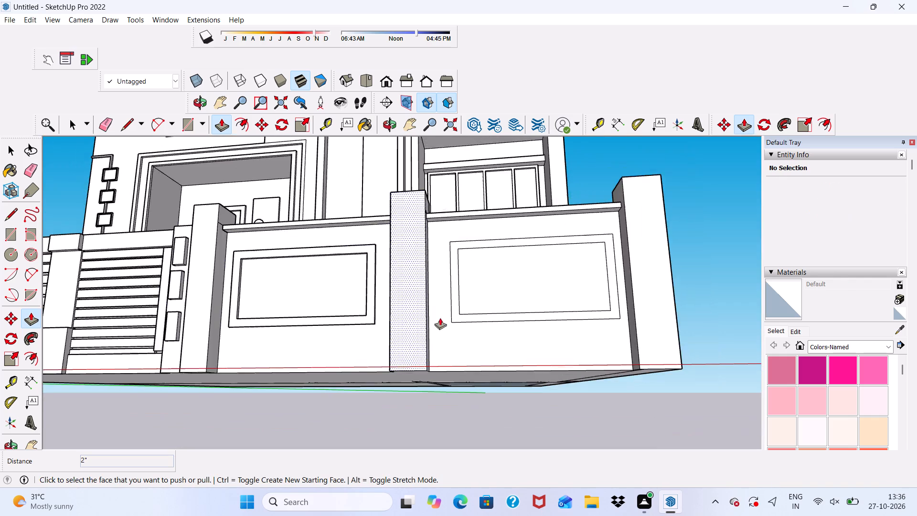
pyautogui.scroll(14, 500, 307)
pyautogui.click(461, 332)
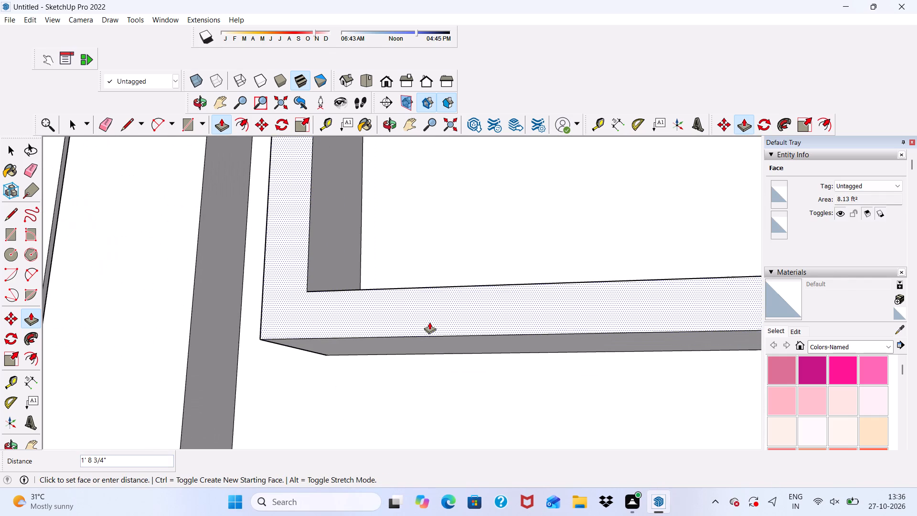
pyautogui.write('2"')
pyautogui.press('Return')
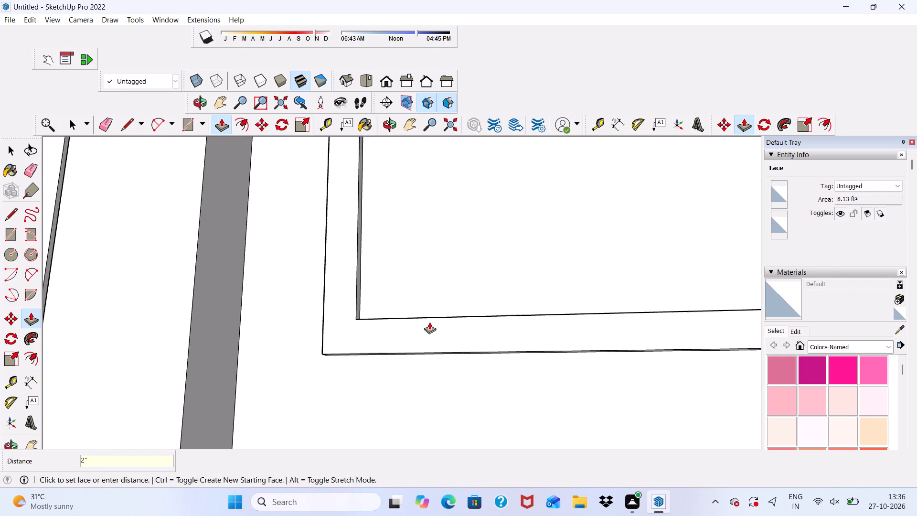
pyautogui.press('space')
# Examine the framed wall panels, gate, balcony and windows against the whole house facade from several angles.
pyautogui.scroll(1, 429, 322)
pyautogui.scroll(-17, 429, 322)
pyautogui.moveTo(433, 320); pyautogui.dragTo(378, 438, button='middle')
pyautogui.scroll(1, 366, 370)
pyautogui.scroll(-17, 372, 331)
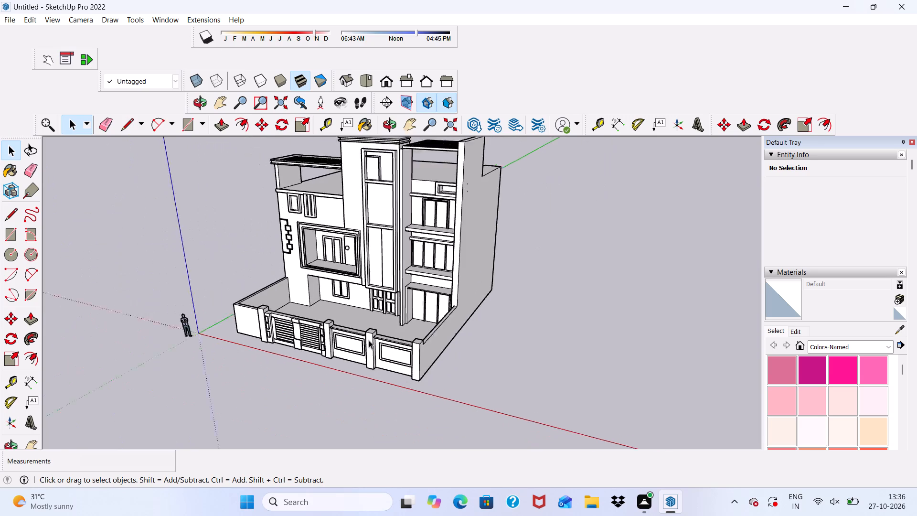
pyautogui.scroll(-1, 369, 340)
pyautogui.moveTo(369, 340); pyautogui.dragTo(501, 263, button='middle')
pyautogui.scroll(6, 501, 263)
pyautogui.scroll(-4, 401, 283)
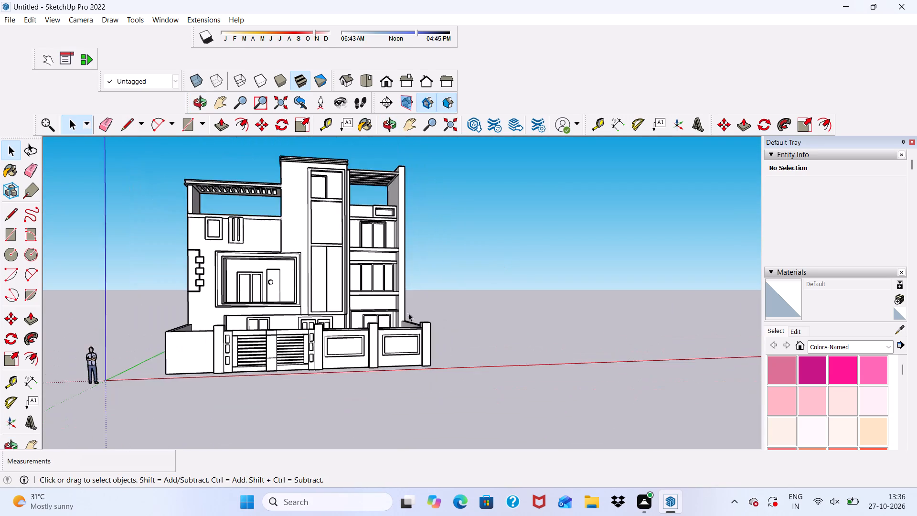
pyautogui.moveTo(408, 313); pyautogui.dragTo(333, 320, button='middle')
pyautogui.scroll(5, 291, 231)
pyautogui.scroll(-1, 291, 231)
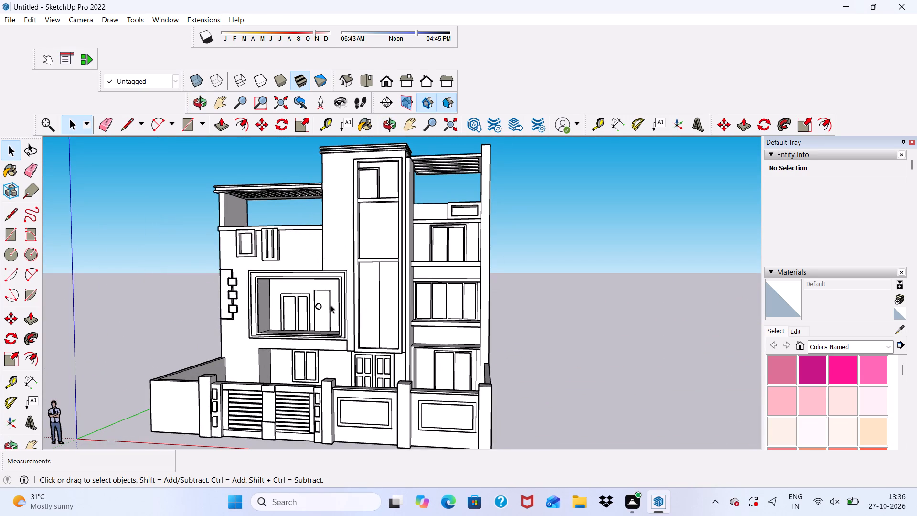
pyautogui.scroll(-1, 331, 307)
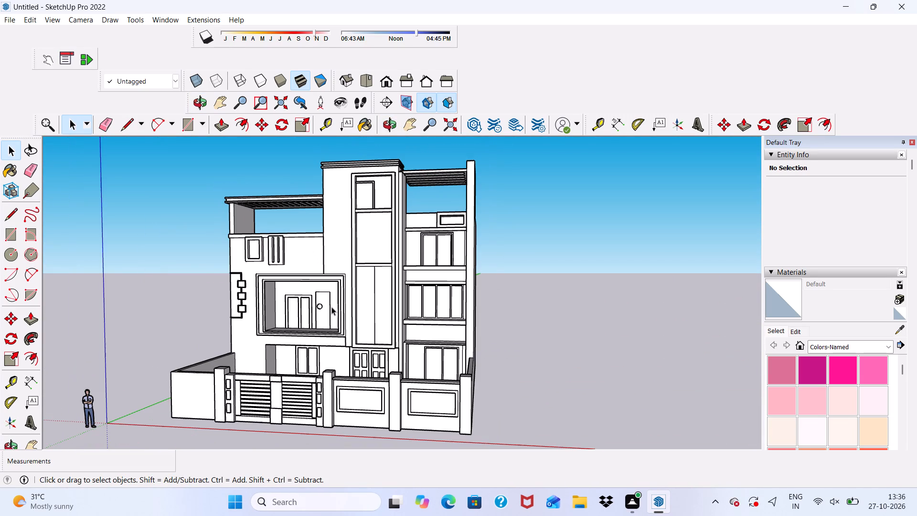
pyautogui.scroll(5, 319, 327)
pyautogui.scroll(-1, 317, 324)
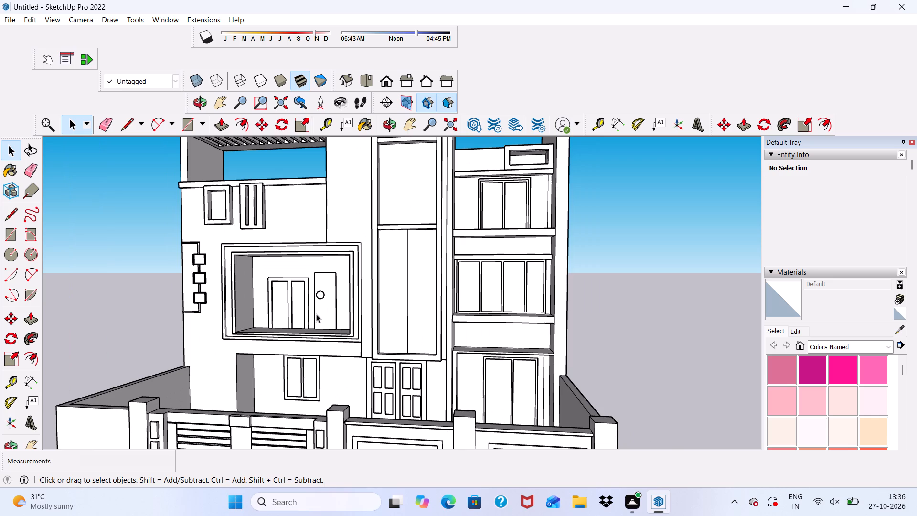
pyautogui.scroll(-3, 316, 309)
pyautogui.scroll(4, 316, 306)
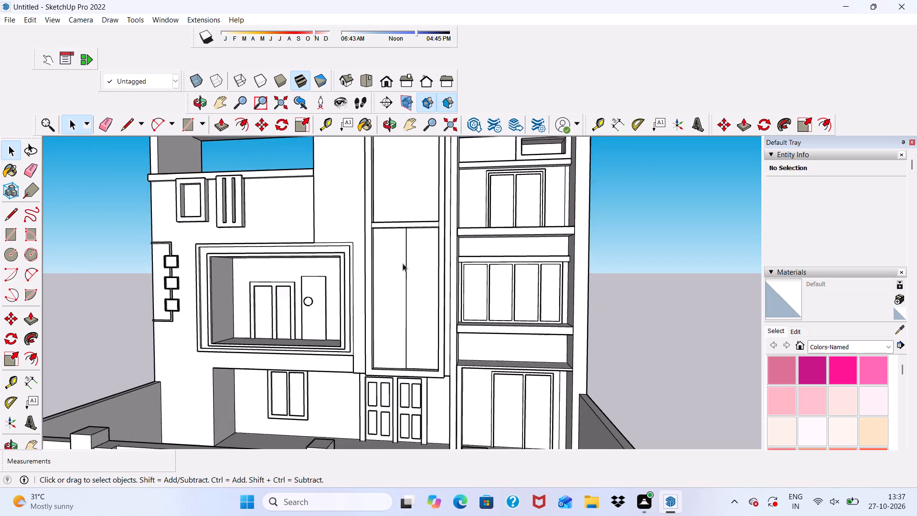
pyautogui.scroll(5, 486, 238)
pyautogui.moveTo(479, 237); pyautogui.dragTo(474, 295, button='middle')
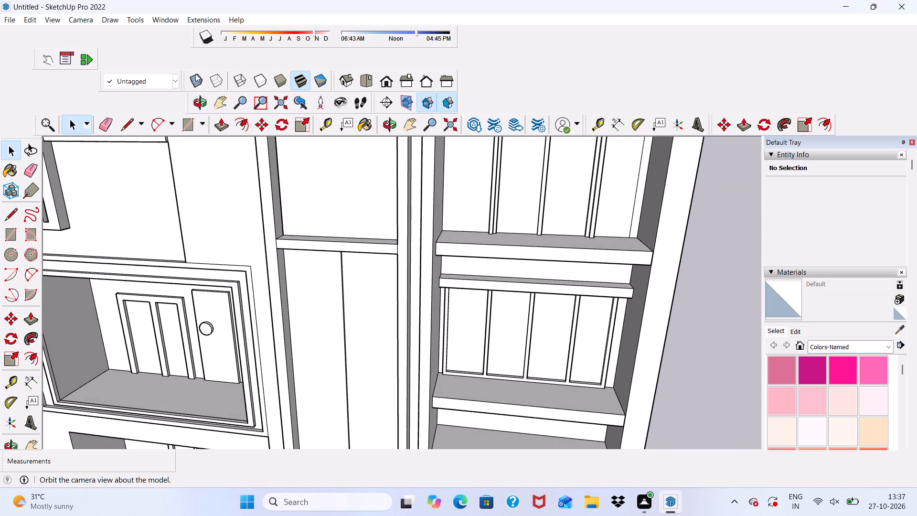
pyautogui.scroll(-9, 184, 139)
pyautogui.moveTo(436, 246); pyautogui.dragTo(452, 182, button='middle')
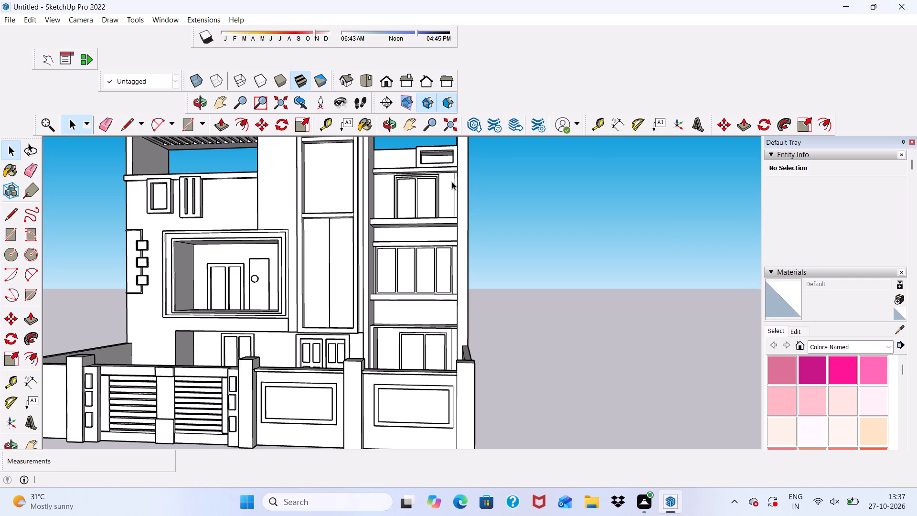
pyautogui.scroll(1, 323, 162)
pyautogui.scroll(-6, 323, 162)
pyautogui.scroll(5, 314, 133)
pyautogui.scroll(-5, 314, 133)
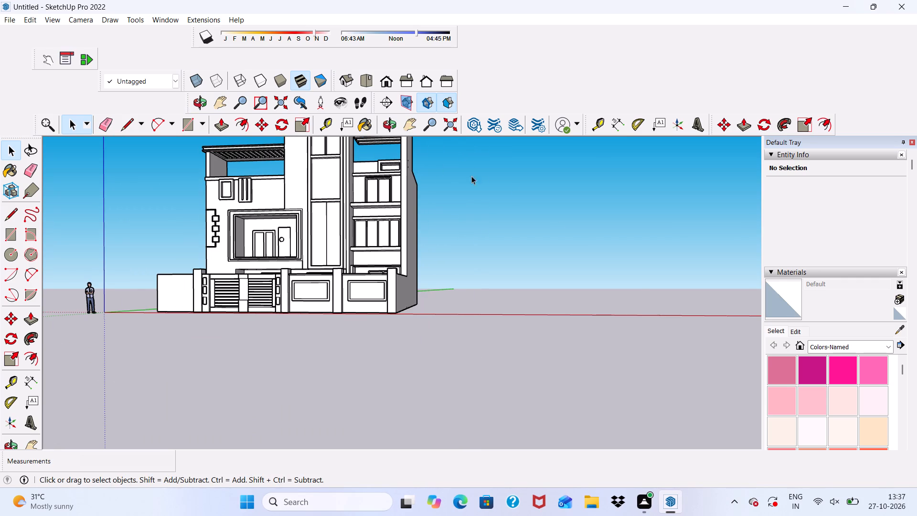
pyautogui.scroll(3, 831, 435)
pyautogui.scroll(-4, 827, 406)
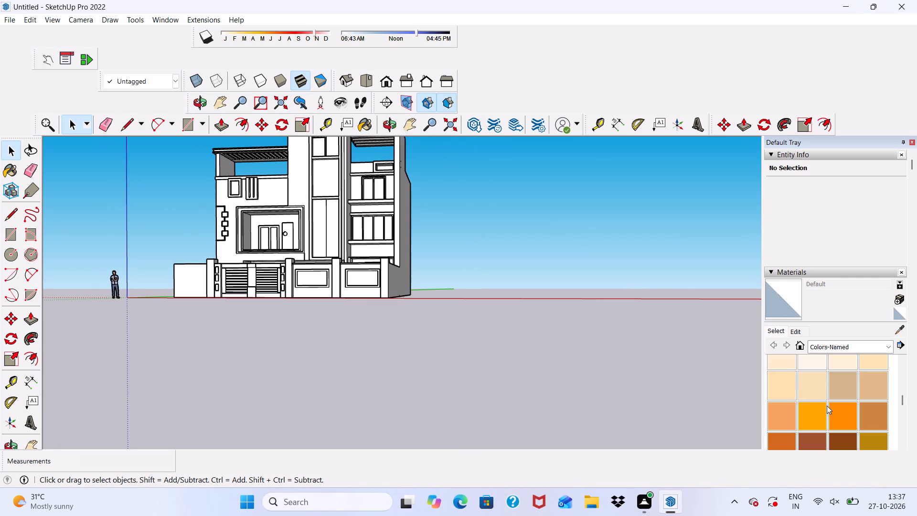
# Paint the front face of the tall central tower with the 0079_Teal material from Colors-Named.
pyautogui.scroll(-5, 827, 406)
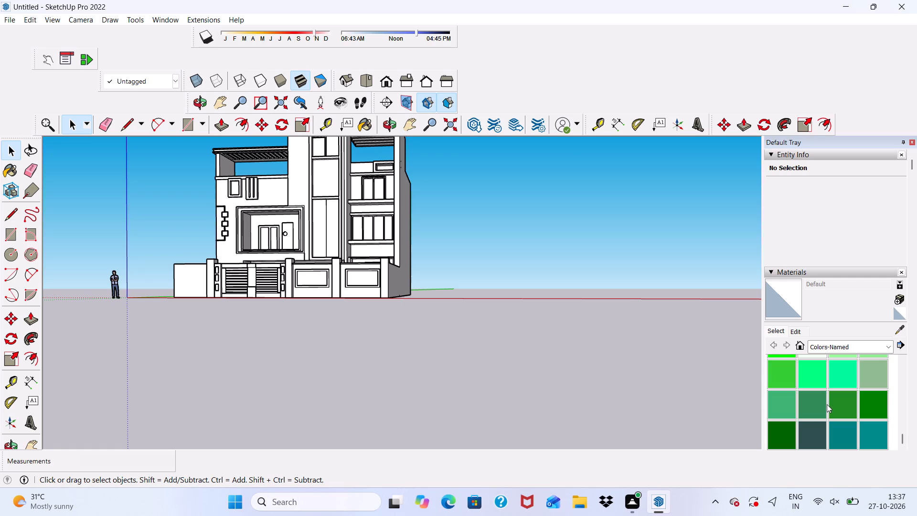
pyautogui.scroll(-1, 827, 404)
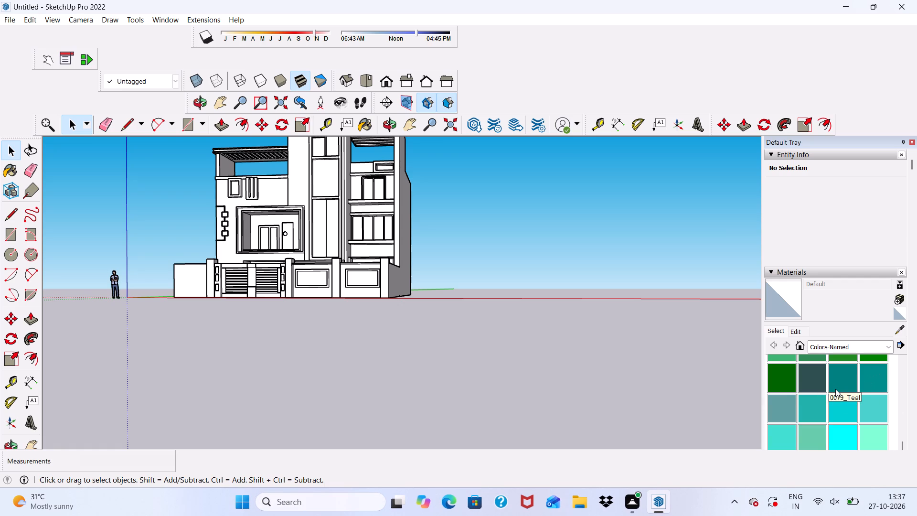
pyautogui.scroll(-2, 846, 374)
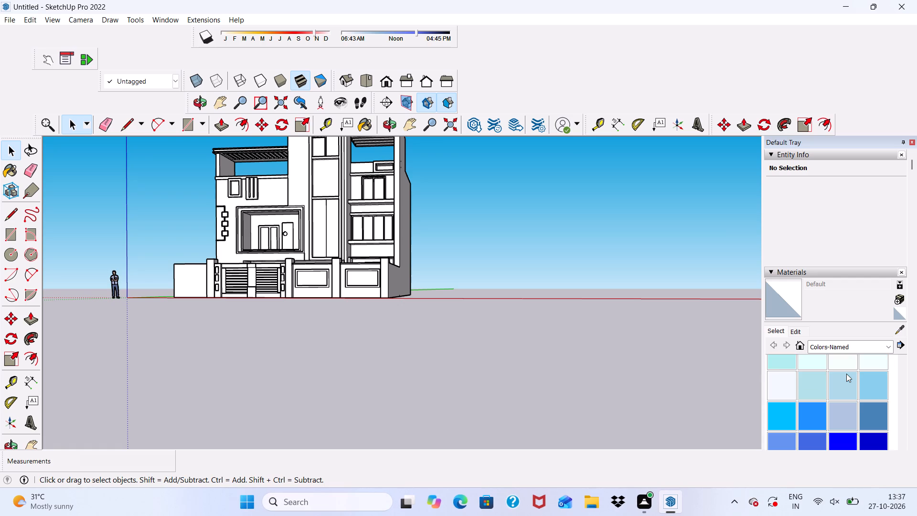
pyautogui.scroll(-4, 846, 374)
pyautogui.scroll(7, 846, 374)
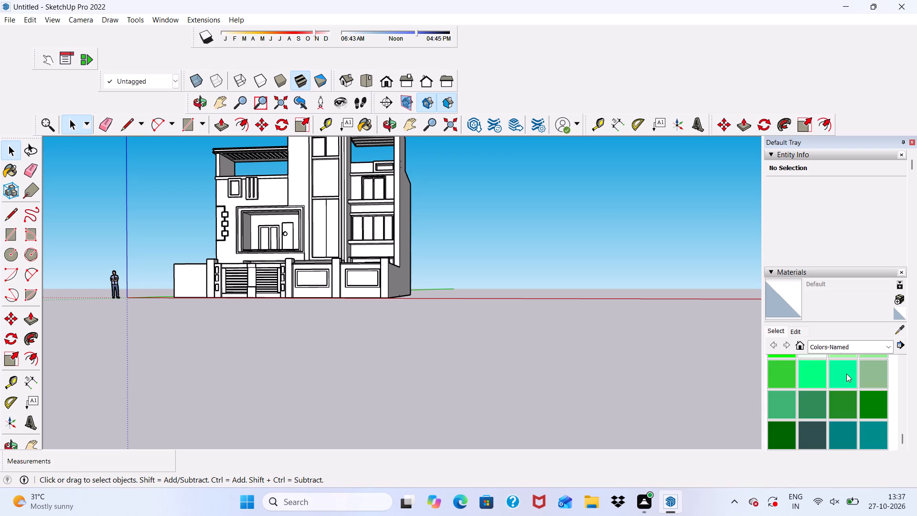
pyautogui.scroll(1, 846, 374)
pyautogui.scroll(-2, 846, 374)
pyautogui.click(845, 379)
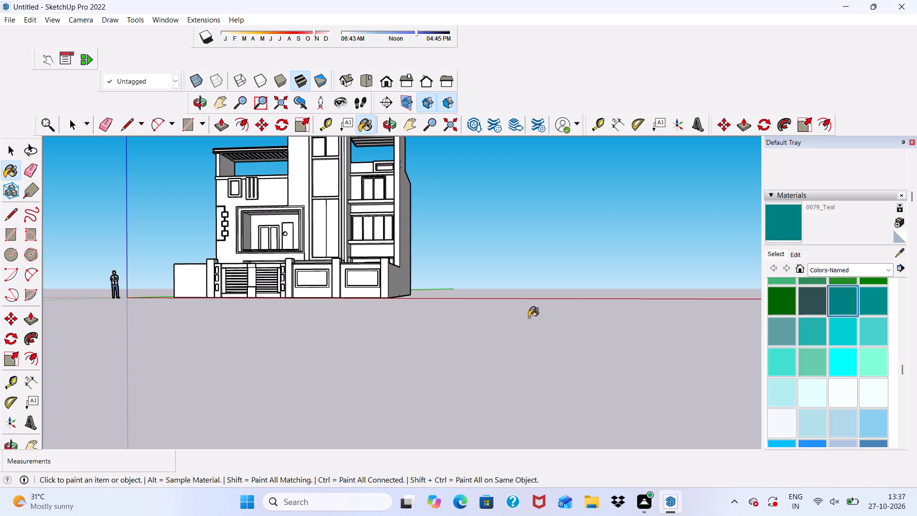
pyautogui.scroll(5, 346, 183)
pyautogui.scroll(-1, 285, 244)
pyautogui.scroll(-6, 270, 360)
pyautogui.scroll(9, 252, 234)
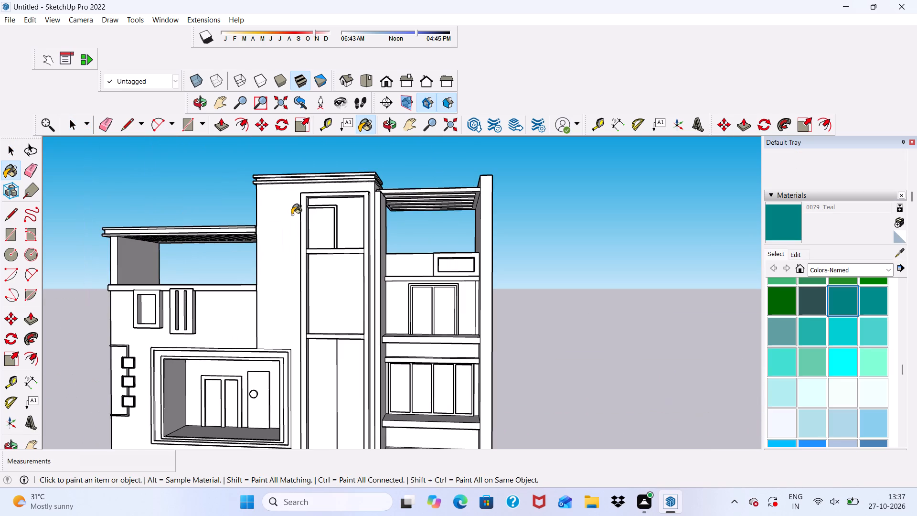
pyautogui.click(269, 219)
pyautogui.scroll(-5, 326, 253)
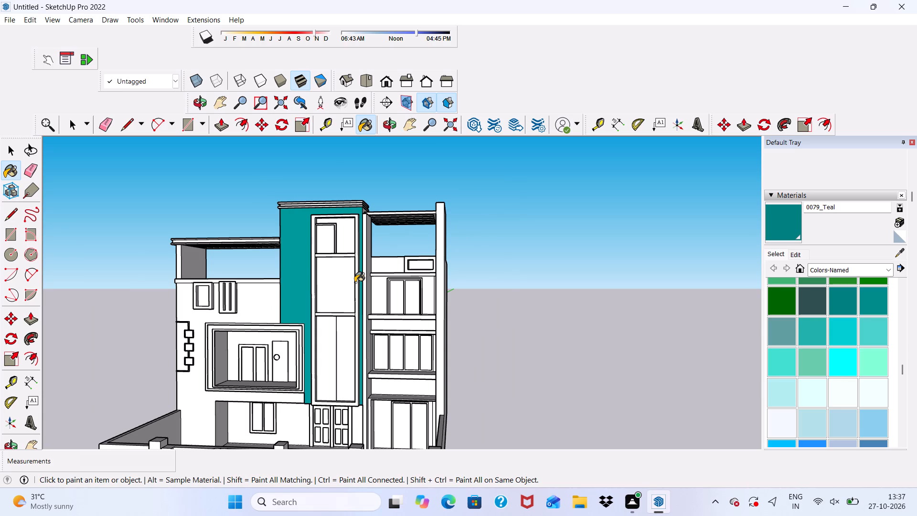
# Darken the 0079_Teal material by lowering its brightness in the Color Wheel picker.
pyautogui.scroll(4, 366, 311)
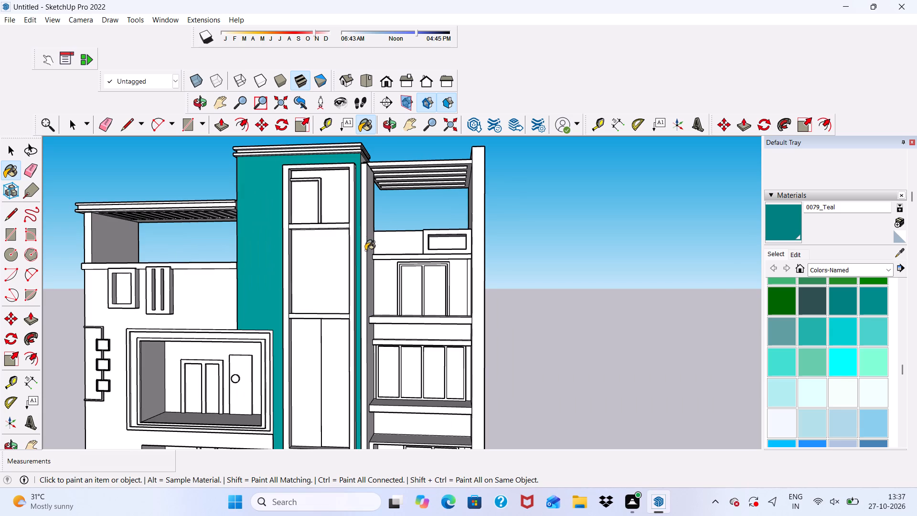
pyautogui.click(798, 252)
pyautogui.click(821, 314)
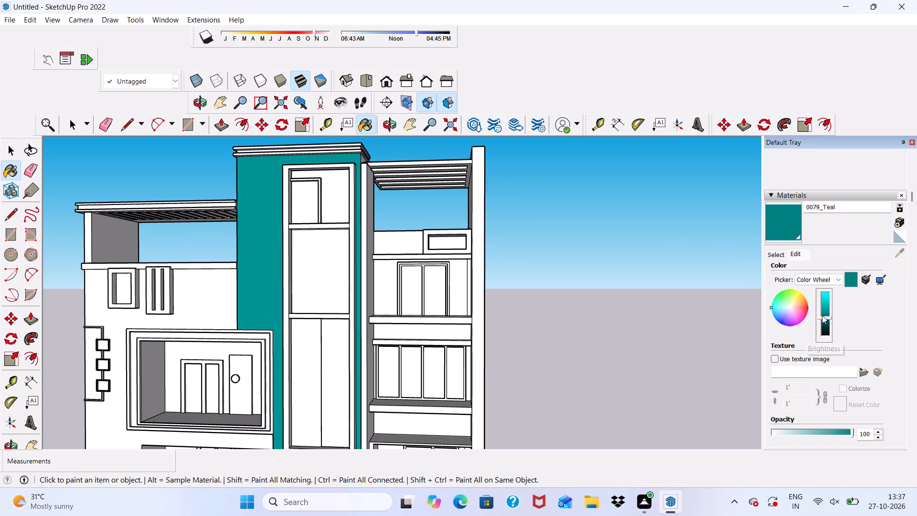
# Paint the narrow front face of the vertical wall strip beside the central tower with 0079_Teal.
pyautogui.scroll(10, 293, 178)
pyautogui.moveTo(410, 185); pyautogui.dragTo(419, 198, button='middle')
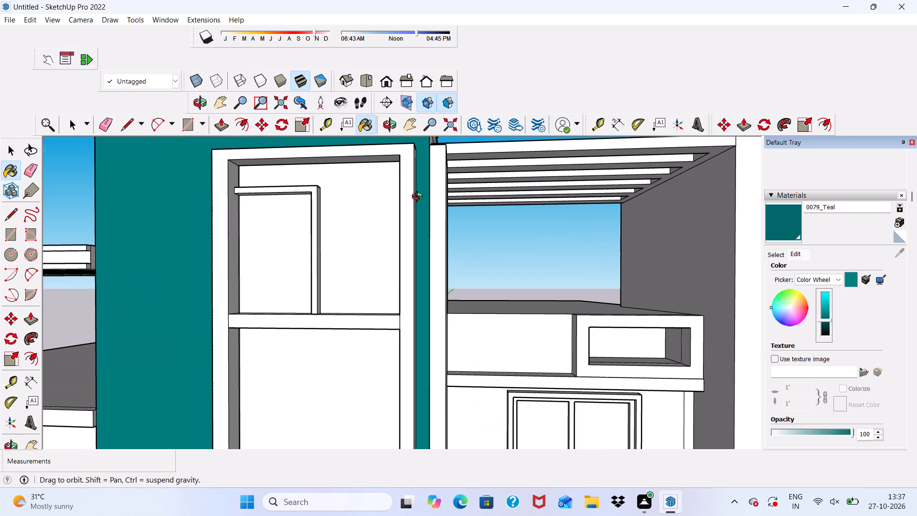
pyautogui.moveTo(419, 198); pyautogui.dragTo(279, 292, button='middle')
pyautogui.scroll(-6, 299, 238)
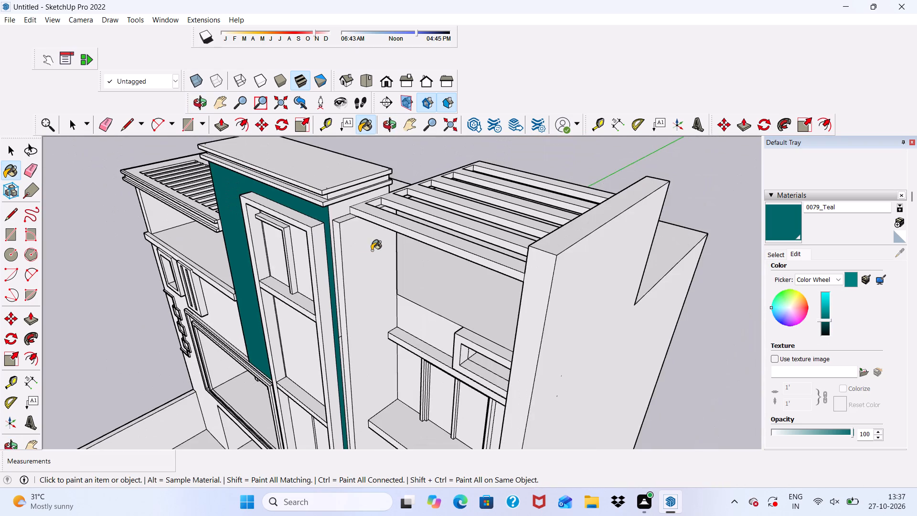
pyautogui.moveTo(372, 250); pyautogui.dragTo(443, 212, button='middle')
pyautogui.scroll(-3, 377, 187)
pyautogui.scroll(7, 382, 198)
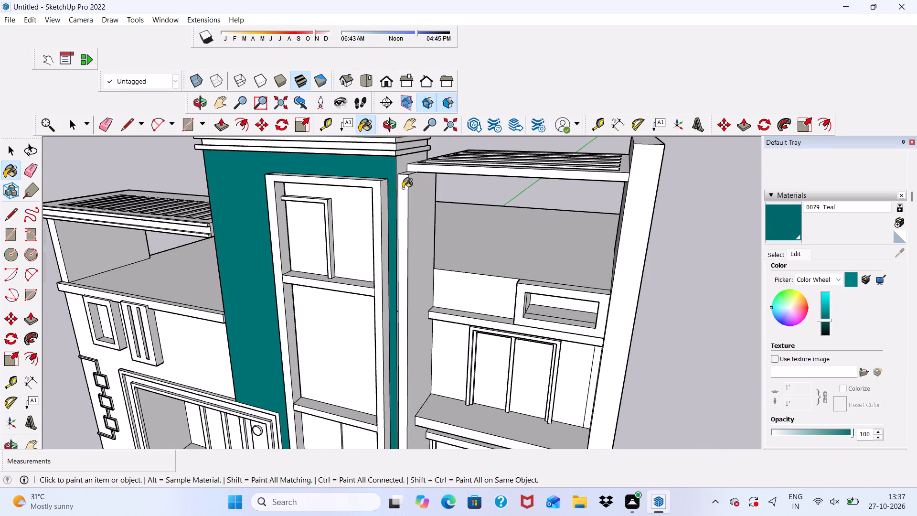
pyautogui.scroll(3, 403, 188)
pyautogui.scroll(-2, 403, 188)
pyautogui.moveTo(403, 188); pyautogui.dragTo(410, 182, button='middle')
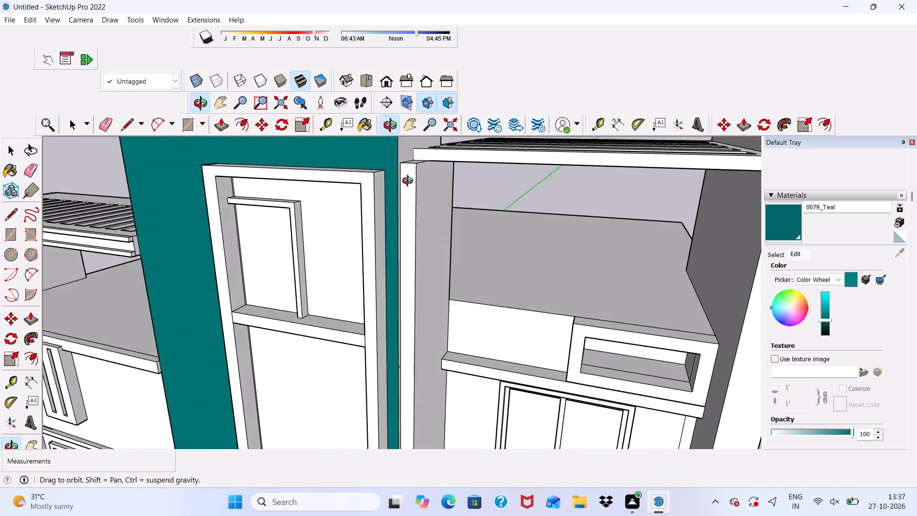
pyautogui.moveTo(410, 182); pyautogui.dragTo(427, 173, button='middle')
pyautogui.scroll(5, 427, 174)
pyautogui.click(427, 175)
pyautogui.scroll(4, 427, 169)
pyautogui.scroll(-11, 427, 169)
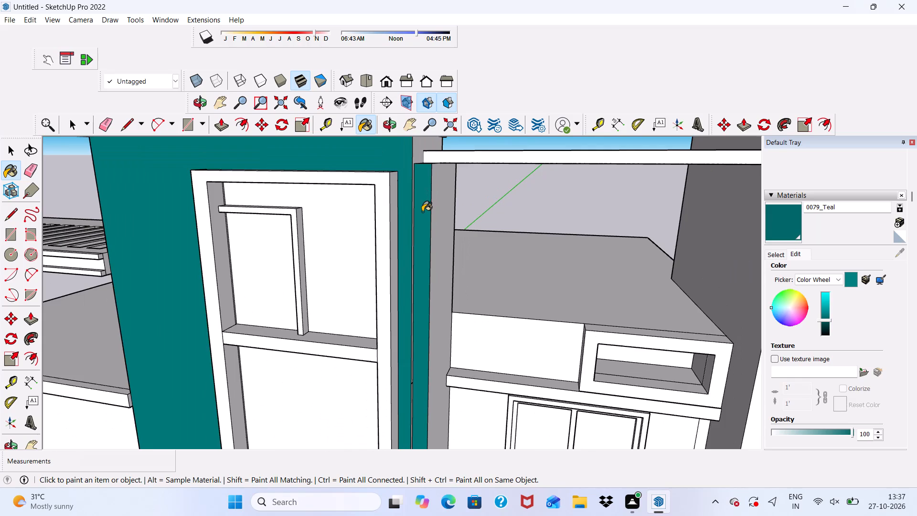
# Paint the side faces of the central tower and its adjoining wall strip with 0079_Teal.
pyautogui.scroll(-4, 419, 199)
pyautogui.moveTo(419, 199); pyautogui.dragTo(401, 236, button='middle')
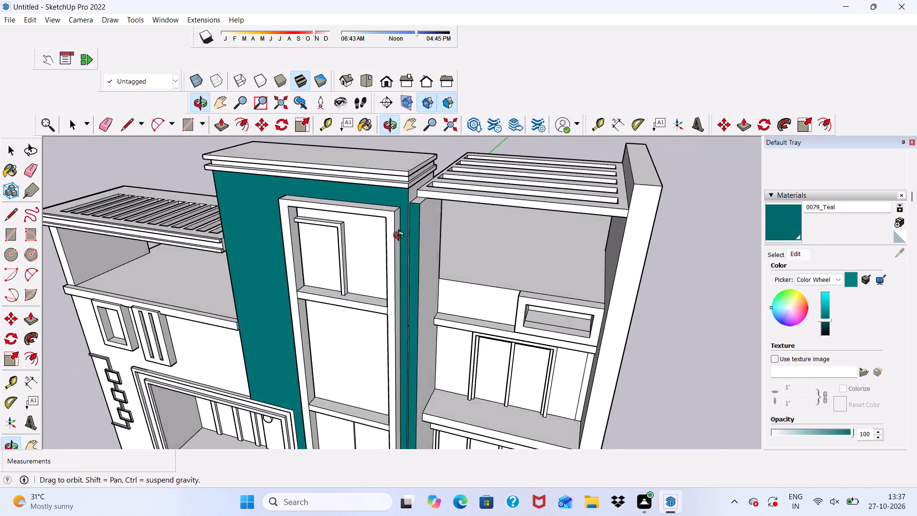
pyautogui.moveTo(401, 236); pyautogui.dragTo(382, 238, button='middle')
pyautogui.scroll(10, 372, 194)
pyautogui.scroll(-1, 399, 188)
pyautogui.scroll(3, 418, 217)
pyautogui.click(422, 206)
pyautogui.scroll(2, 427, 235)
pyautogui.click(437, 219)
pyautogui.click(473, 256)
pyautogui.scroll(-6, 468, 195)
pyautogui.scroll(-5, 361, 181)
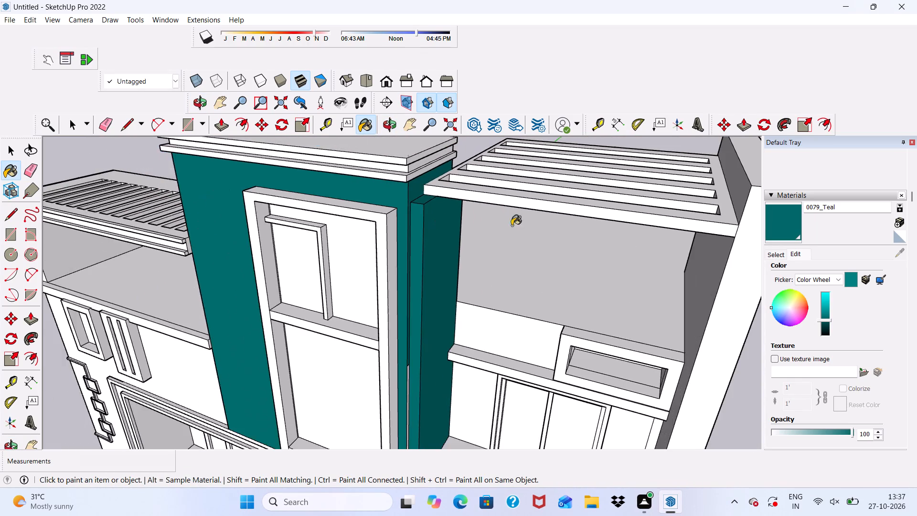
# Paint the recessed wall band above the ground-floor sliding opening beside the tower with 0079_Teal.
pyautogui.scroll(-8, 512, 226)
pyautogui.moveTo(441, 292); pyautogui.dragTo(515, 213, button='middle')
pyautogui.scroll(1, 491, 265)
pyautogui.scroll(-4, 484, 216)
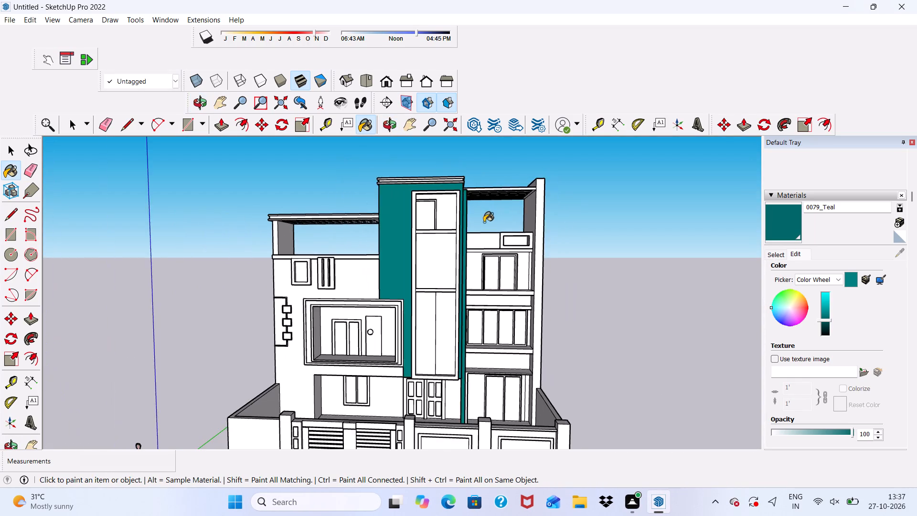
pyautogui.scroll(-5, 484, 222)
pyautogui.scroll(5, 478, 283)
pyautogui.moveTo(454, 357); pyautogui.dragTo(494, 349, button='middle')
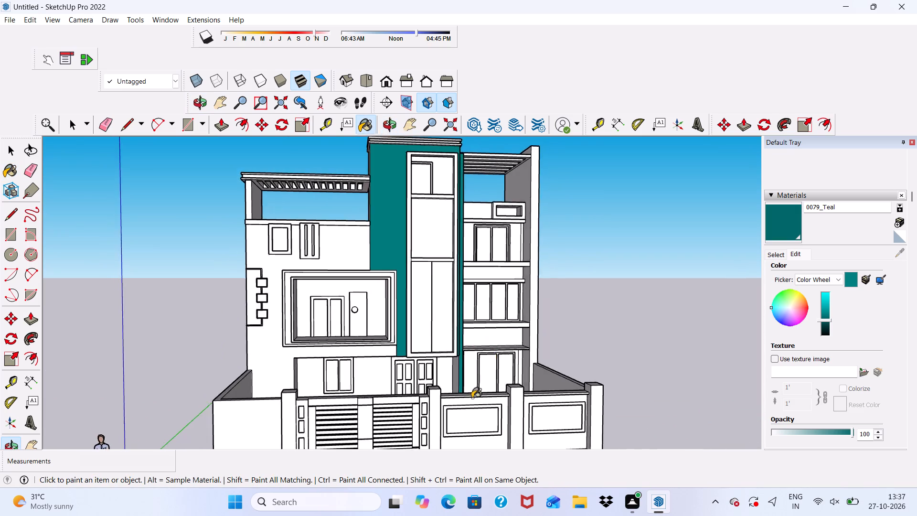
pyautogui.scroll(13, 471, 398)
pyautogui.scroll(7, 447, 364)
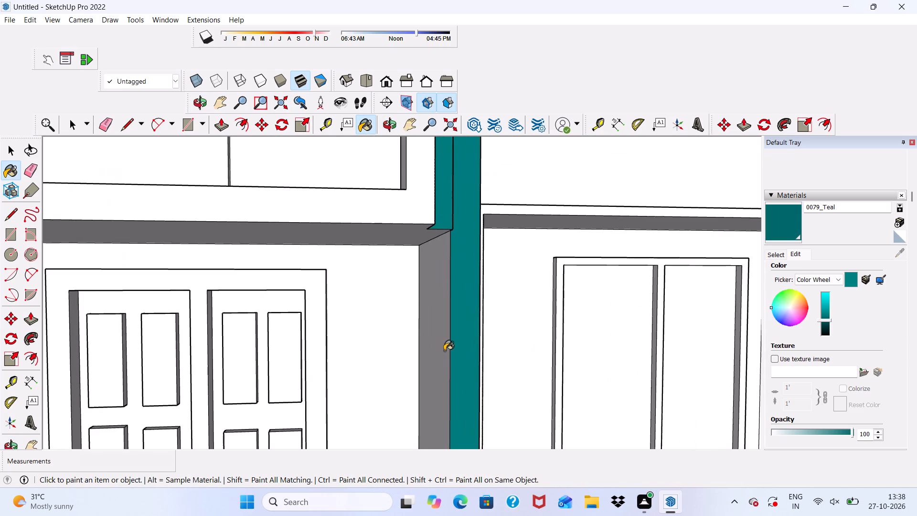
pyautogui.scroll(-5, 444, 348)
pyautogui.moveTo(444, 348); pyautogui.dragTo(308, 349, button='middle')
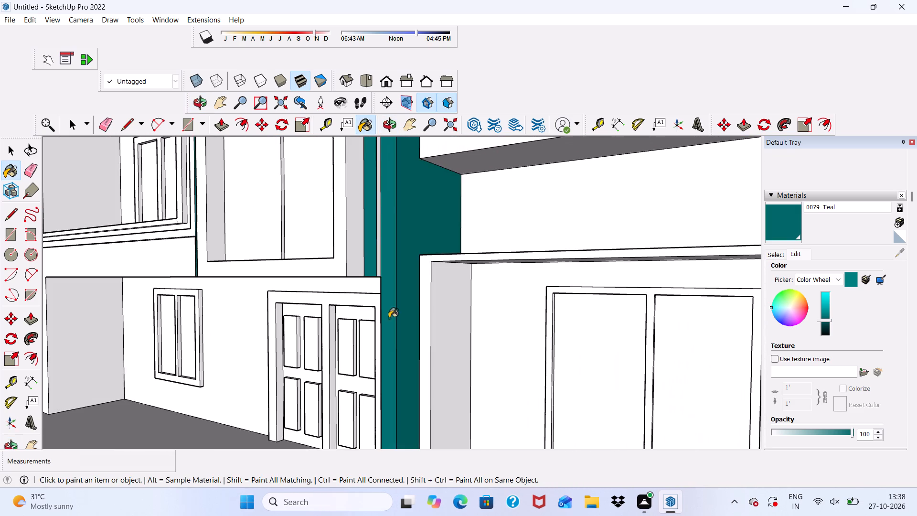
pyautogui.scroll(-13, 381, 210)
pyautogui.moveTo(425, 249); pyautogui.dragTo(483, 273, button='middle')
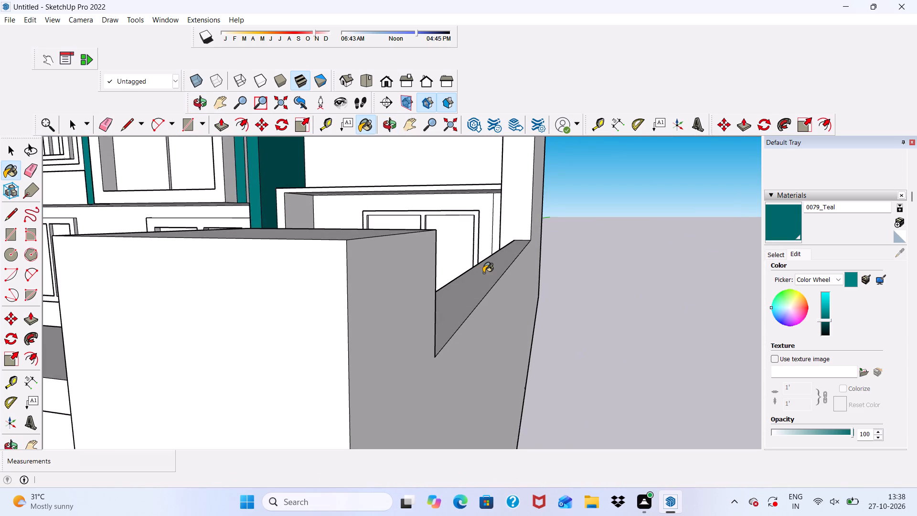
pyautogui.scroll(-6, 483, 273)
pyautogui.scroll(6, 459, 200)
pyautogui.click(445, 162)
pyautogui.scroll(-5, 434, 204)
# Paint the front of the tall end wall and its inner face above the ground-floor ledge with 0079_Teal.
pyautogui.moveTo(407, 255); pyautogui.dragTo(444, 242, button='middle')
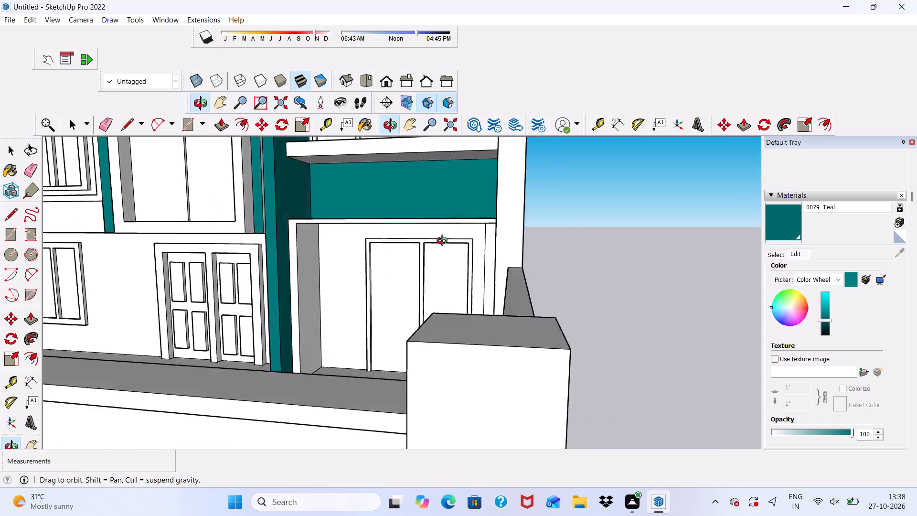
pyautogui.moveTo(444, 242); pyautogui.dragTo(498, 274, button='middle')
pyautogui.scroll(5, 512, 238)
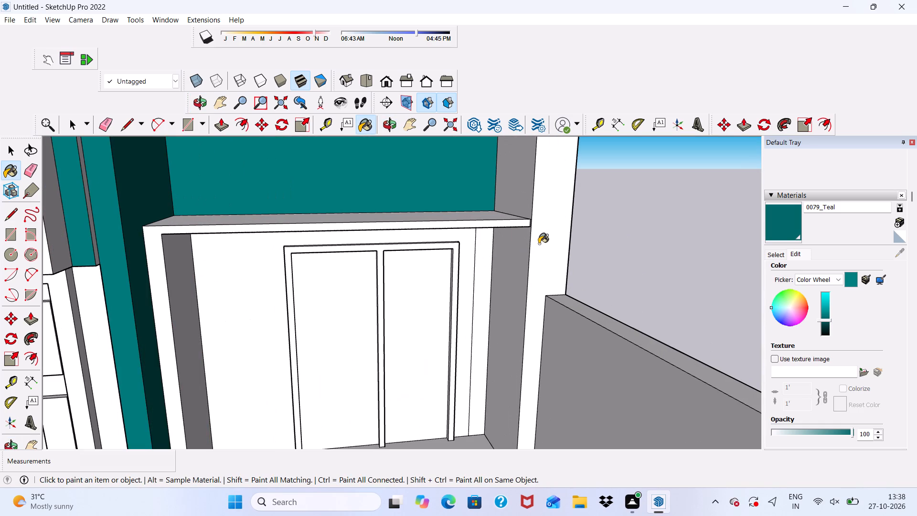
pyautogui.click(543, 226)
pyautogui.scroll(-2, 543, 225)
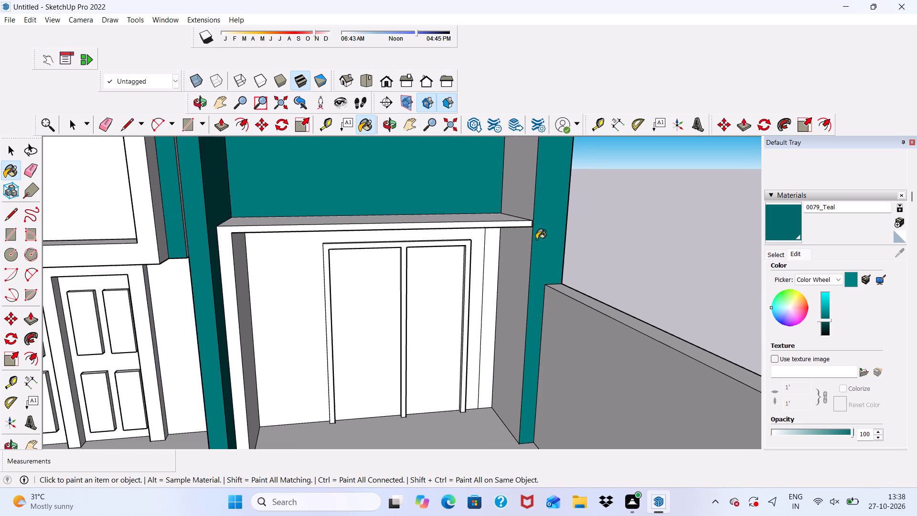
pyautogui.scroll(8, 533, 246)
pyautogui.scroll(-5, 515, 221)
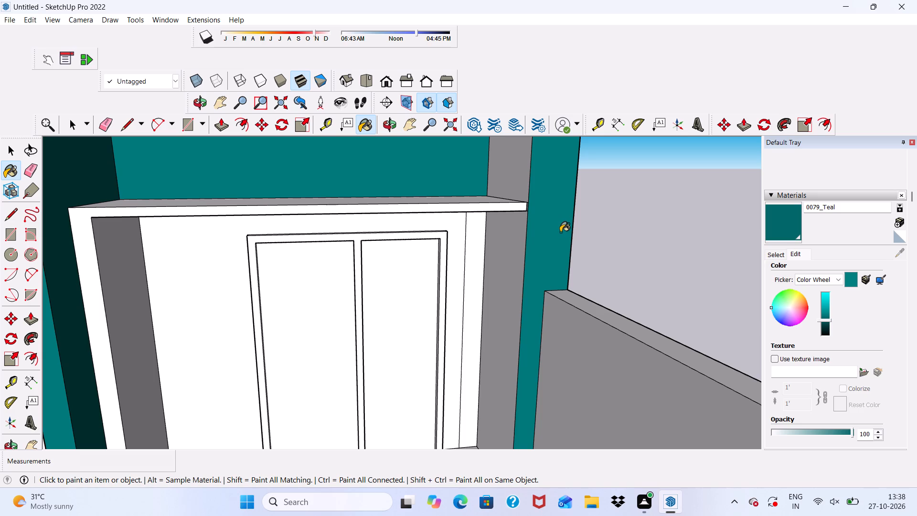
pyautogui.scroll(-10, 554, 204)
pyautogui.scroll(5, 528, 201)
pyautogui.click(526, 196)
pyautogui.scroll(-5, 526, 202)
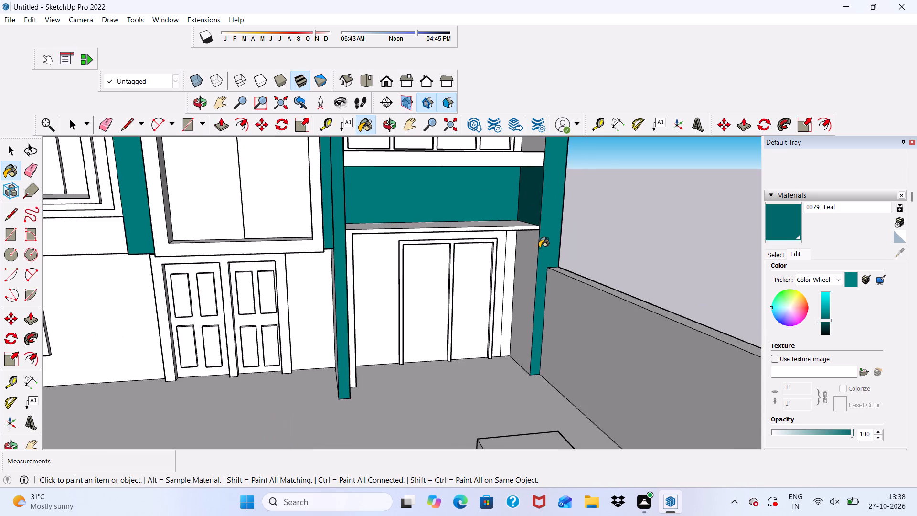
# Paint the inner faces of the tall end wall beside the upper-floor windows with 0079_Teal.
pyautogui.scroll(-7, 539, 247)
pyautogui.scroll(5, 505, 193)
pyautogui.click(497, 193)
pyautogui.scroll(-10, 497, 193)
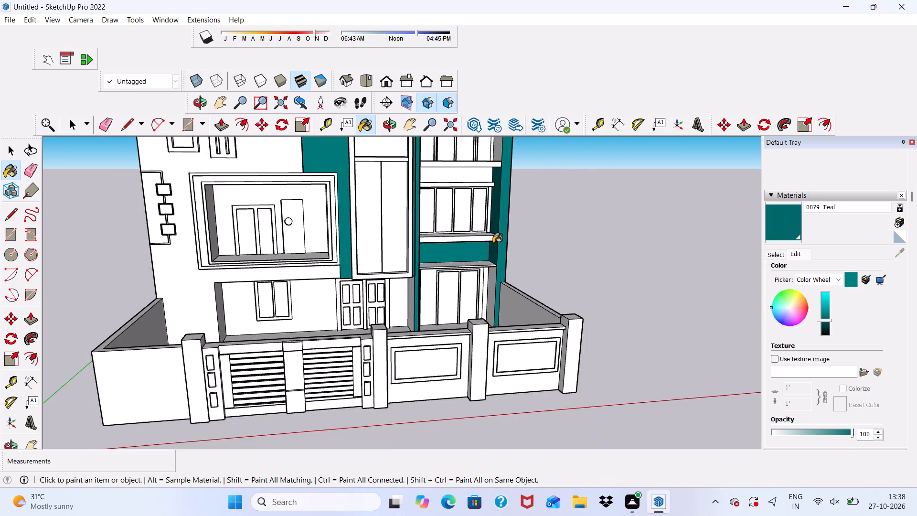
pyautogui.scroll(-4, 493, 243)
pyautogui.scroll(16, 502, 186)
pyautogui.click(497, 152)
pyautogui.scroll(-4, 488, 253)
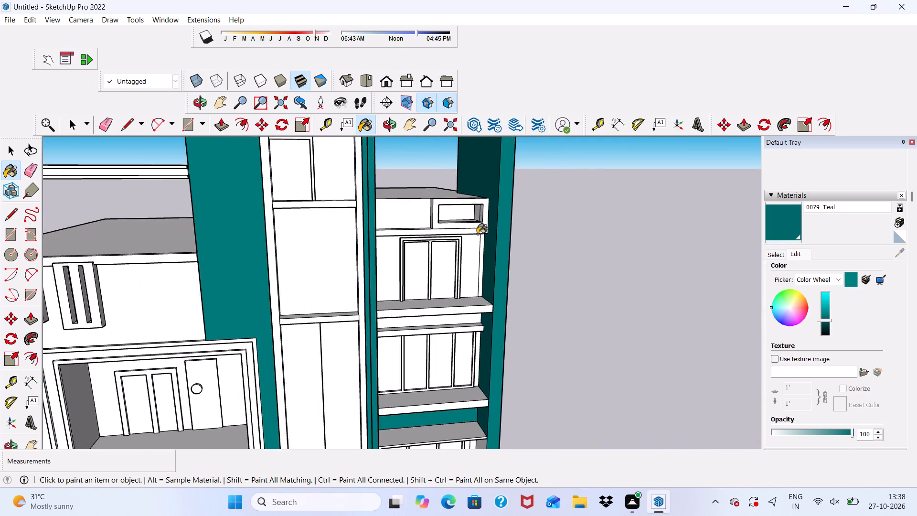
# Paint the wall around the upper two-pane window and the band beneath its ledge with 0079_Teal.
pyautogui.scroll(-4, 477, 234)
pyautogui.moveTo(453, 245); pyautogui.dragTo(426, 170, button='middle')
pyautogui.scroll(10, 423, 272)
pyautogui.scroll(-1, 413, 260)
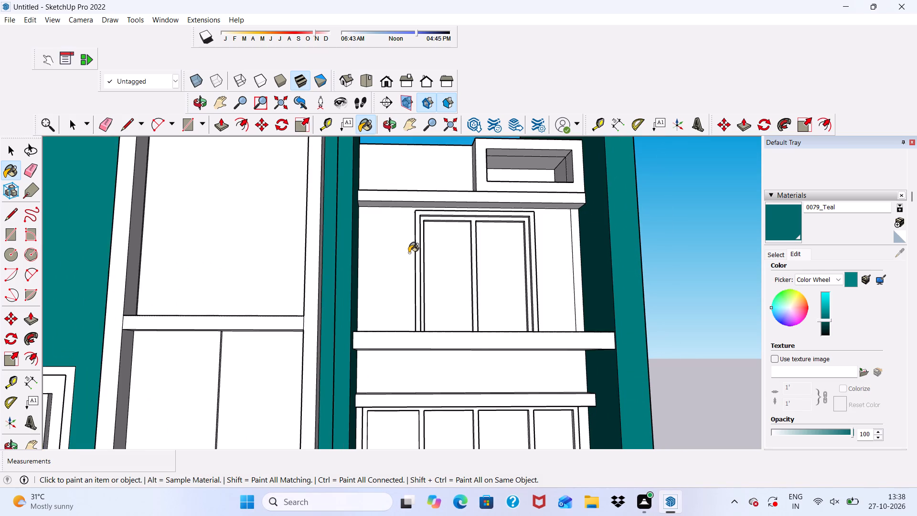
pyautogui.scroll(8, 409, 253)
pyautogui.click(396, 247)
pyautogui.scroll(-12, 336, 231)
pyautogui.scroll(7, 410, 337)
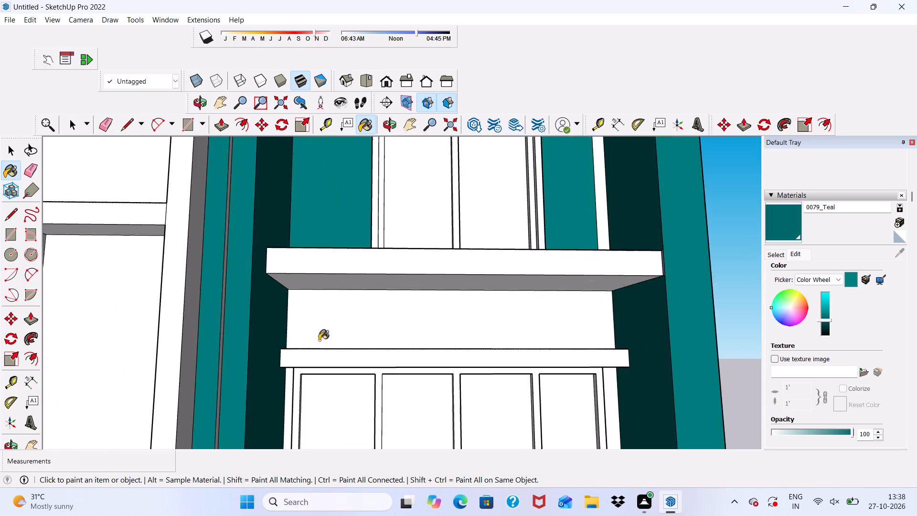
pyautogui.scroll(3, 319, 340)
pyautogui.scroll(-3, 306, 279)
pyautogui.click(308, 289)
# Paint the narrow wall margins on both sides of the four-pane window with 0079_Teal.
pyautogui.scroll(-11, 323, 208)
pyautogui.scroll(5, 450, 279)
pyautogui.scroll(-2, 368, 337)
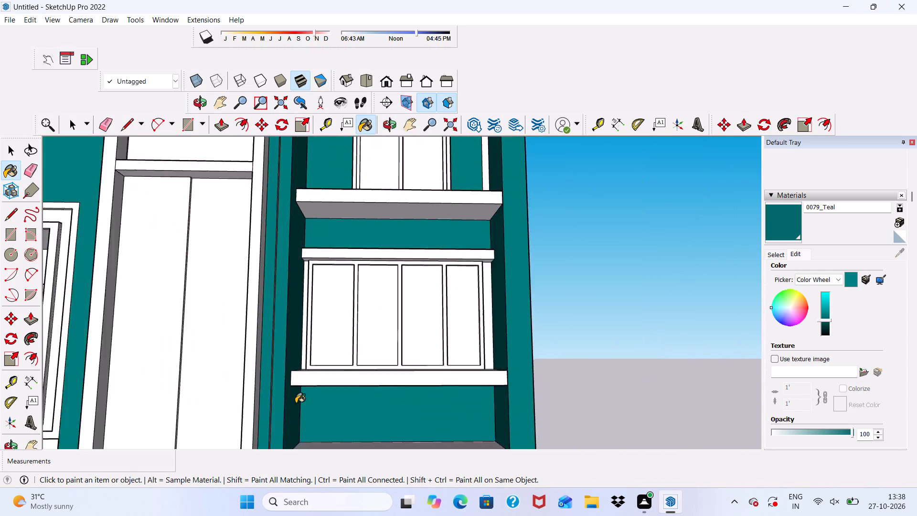
pyautogui.scroll(14, 296, 403)
pyautogui.click(301, 321)
pyautogui.scroll(-6, 301, 321)
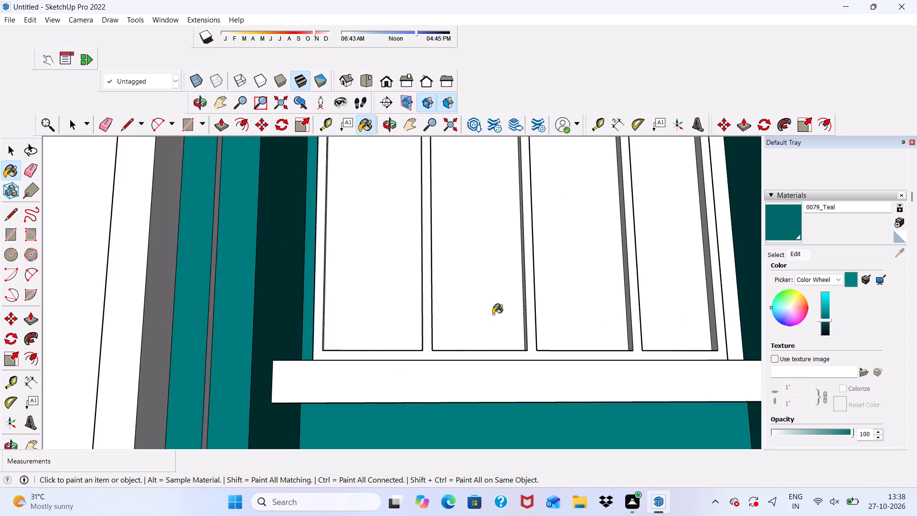
pyautogui.scroll(-5, 493, 314)
pyautogui.scroll(3, 598, 249)
pyautogui.scroll(6, 650, 226)
pyautogui.click(617, 238)
# Inspect the painted window bay up close and switch to the standard Front view of the house.
pyautogui.scroll(-4, 621, 229)
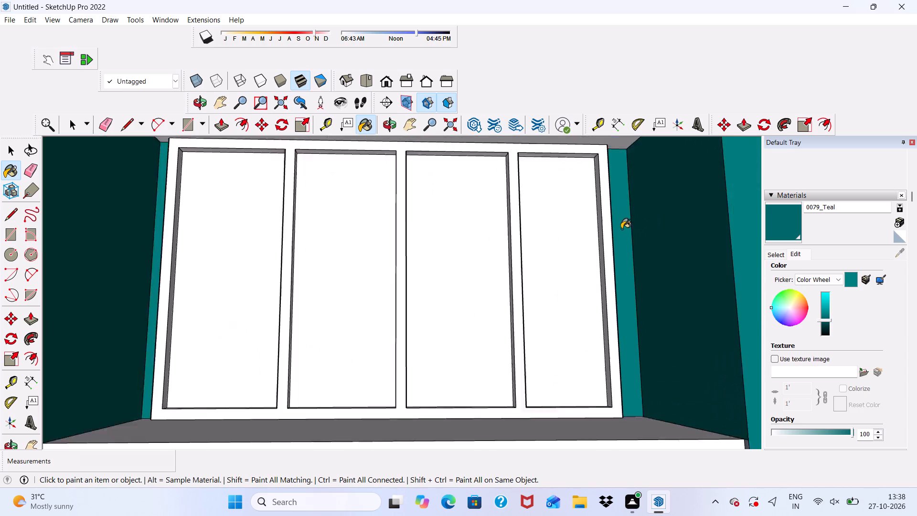
pyautogui.scroll(-3, 621, 229)
pyautogui.scroll(1, 573, 346)
pyautogui.moveTo(573, 347); pyautogui.dragTo(582, 382, button='middle')
pyautogui.scroll(1, 441, 350)
pyautogui.scroll(-5, 421, 291)
pyautogui.moveTo(359, 411); pyautogui.dragTo(367, 296, button='middle')
pyautogui.scroll(1, 367, 296)
pyautogui.scroll(-10, 370, 287)
pyautogui.scroll(-6, 528, 295)
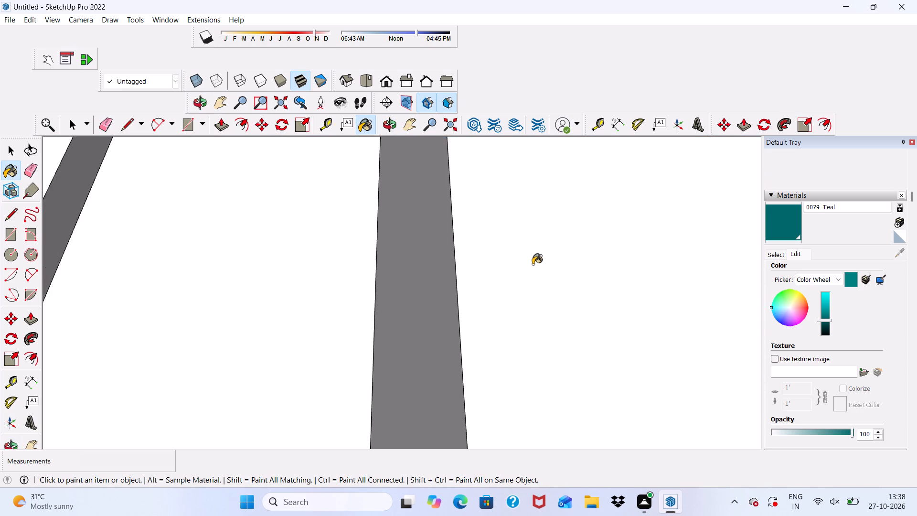
pyautogui.scroll(-2, 533, 264)
pyautogui.click(386, 77)
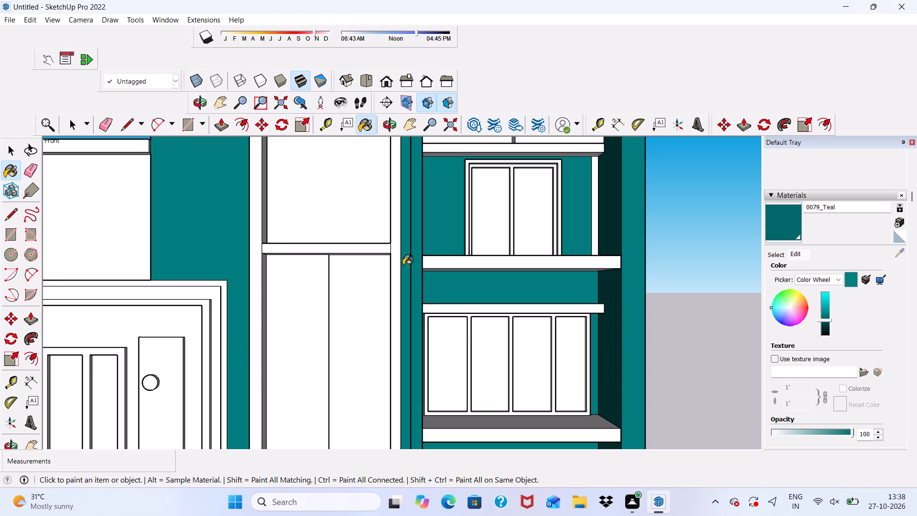
# Paint the recessed faces of both rectangular panels in the front boundary wall with 0079_Teal.
pyautogui.scroll(-16, 407, 269)
pyautogui.scroll(12, 421, 157)
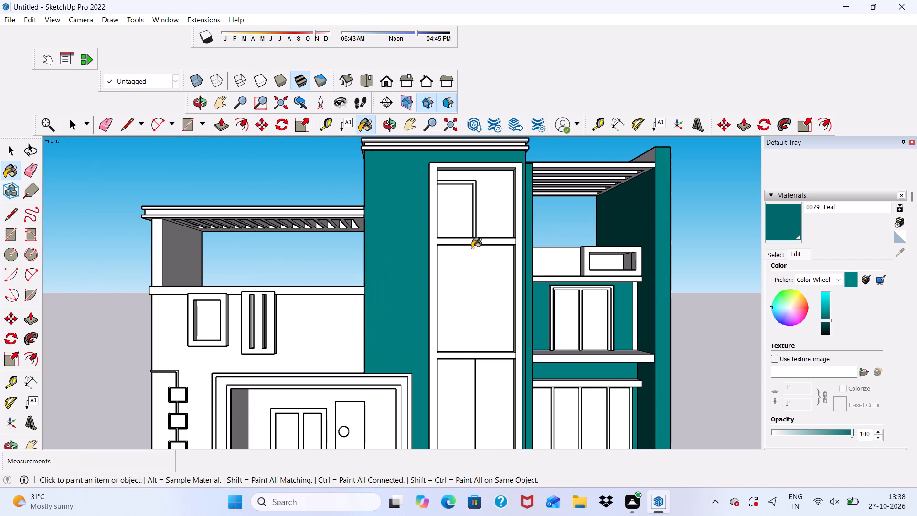
pyautogui.scroll(-6, 472, 243)
pyautogui.scroll(1, 526, 346)
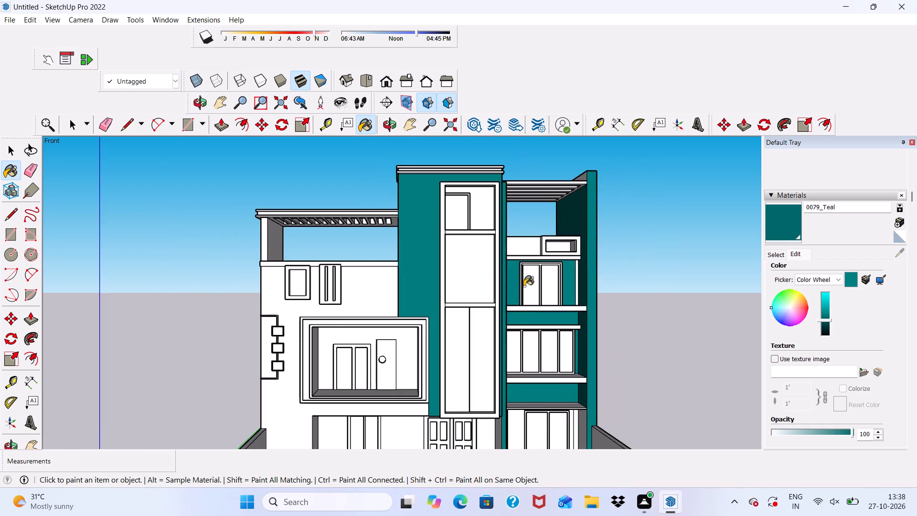
pyautogui.scroll(-5, 516, 269)
pyautogui.scroll(1, 512, 279)
pyautogui.scroll(-5, 512, 279)
pyautogui.scroll(14, 522, 387)
pyautogui.click(512, 352)
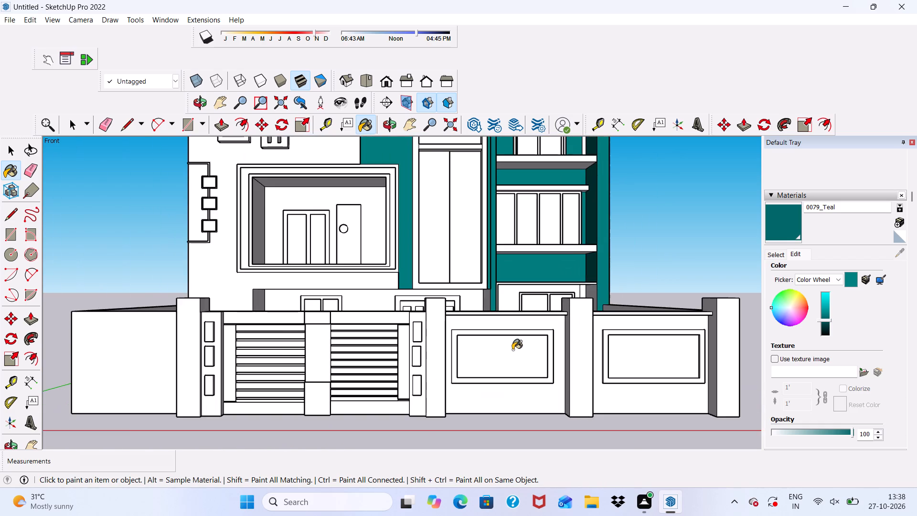
pyautogui.scroll(12, 512, 350)
pyautogui.moveTo(512, 340); pyautogui.dragTo(469, 362, button='middle')
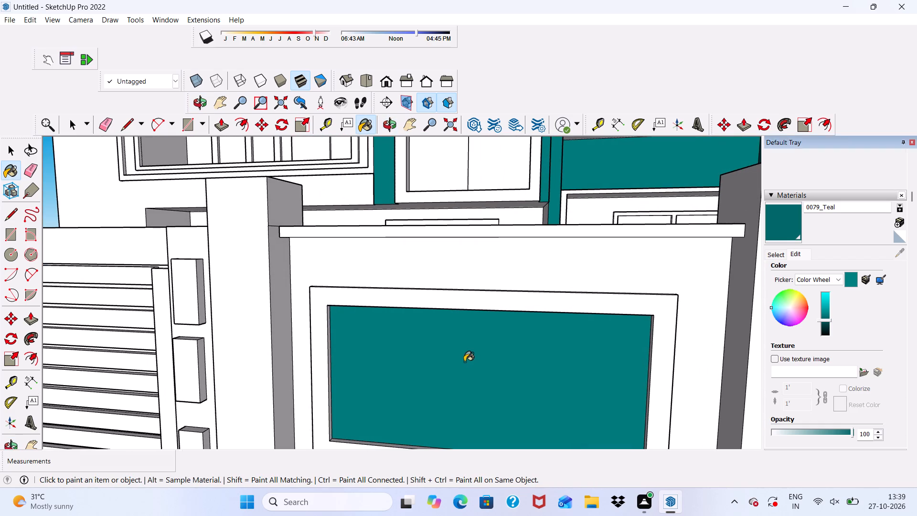
pyautogui.moveTo(462, 361); pyautogui.dragTo(551, 323, button='middle')
pyautogui.scroll(1, 573, 312)
pyautogui.scroll(-12, 529, 278)
pyautogui.scroll(4, 600, 326)
pyautogui.click(604, 326)
# Paint the end boundary-wall panel's raised frame face and its top and gate-side inner reveals with 0079_Teal.
pyautogui.moveTo(596, 322); pyautogui.dragTo(596, 323, button='middle')
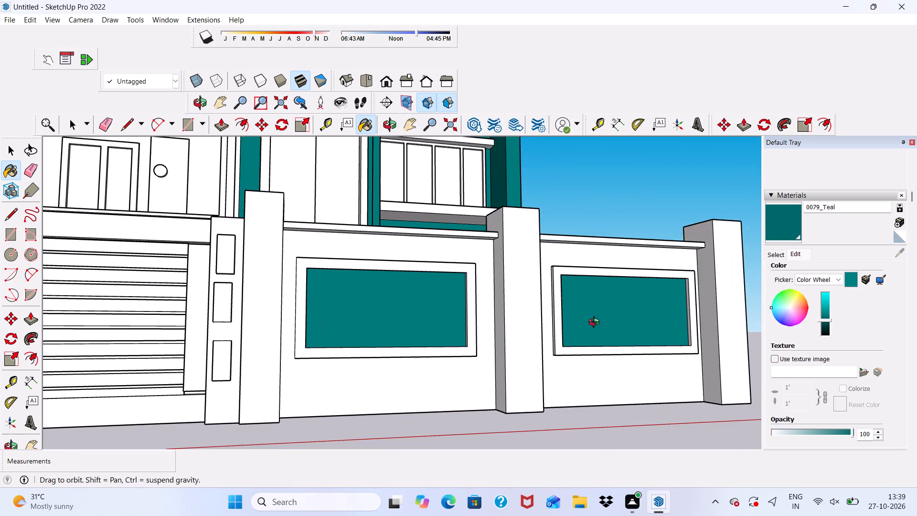
pyautogui.moveTo(596, 323); pyautogui.dragTo(464, 297, button='middle')
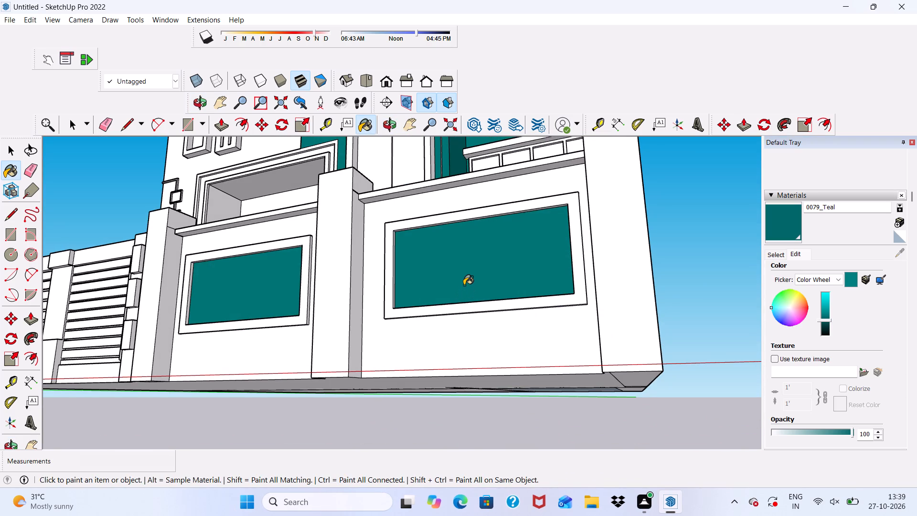
pyautogui.scroll(2, 354, 241)
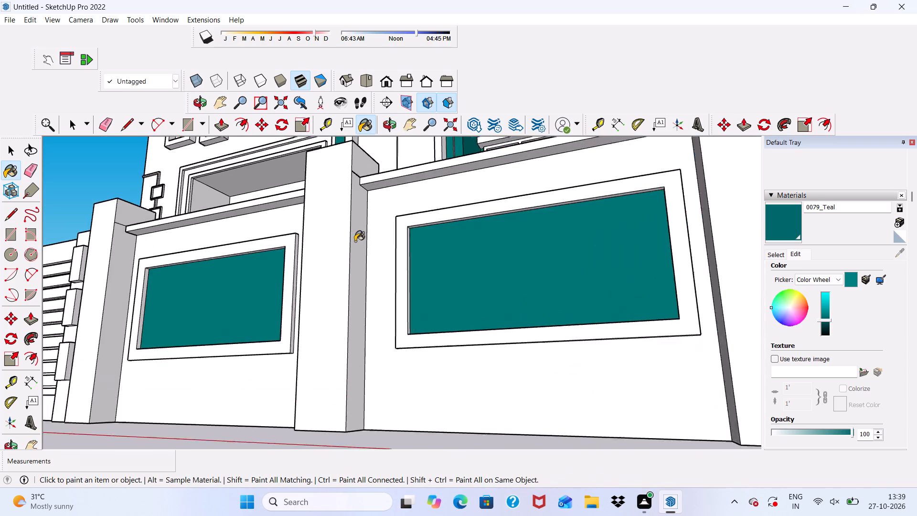
pyautogui.scroll(6, 355, 241)
pyautogui.click(414, 229)
pyautogui.scroll(15, 454, 229)
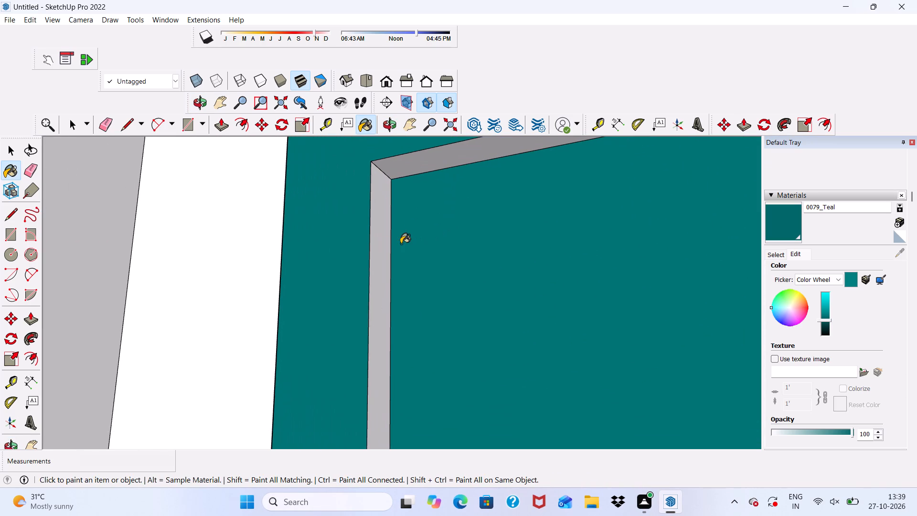
pyautogui.click(375, 253)
pyautogui.click(395, 158)
# Paint the bottom and far-side inner reveals of the end panel's frame with 0079_Teal.
pyautogui.scroll(-8, 395, 167)
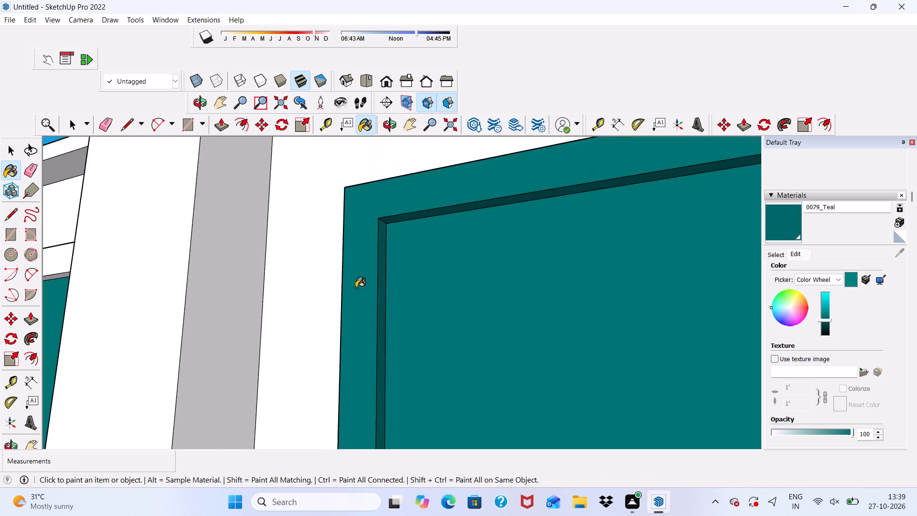
pyautogui.scroll(-13, 356, 288)
pyautogui.moveTo(589, 256); pyautogui.dragTo(689, 377, button='middle')
pyautogui.scroll(2, 478, 386)
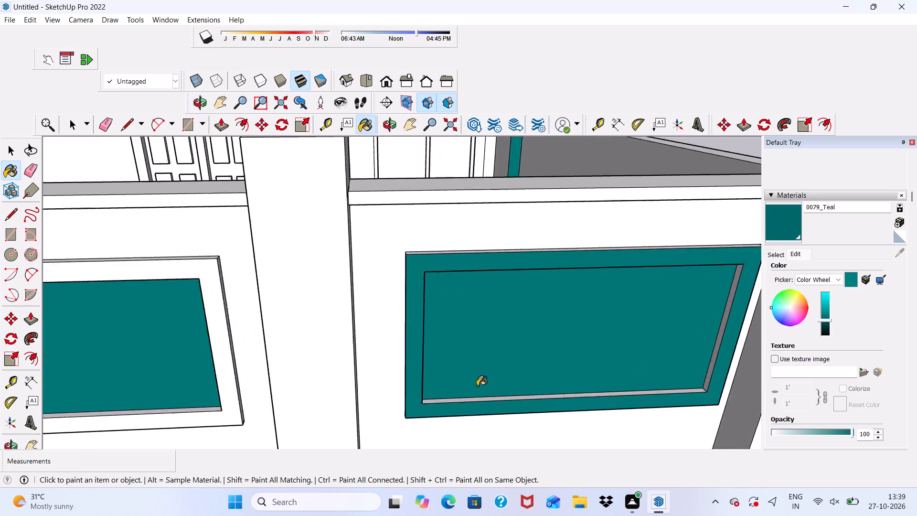
pyautogui.scroll(9, 477, 386)
pyautogui.click(453, 416)
pyautogui.scroll(-6, 393, 282)
pyautogui.moveTo(514, 270); pyautogui.dragTo(561, 264, button='middle')
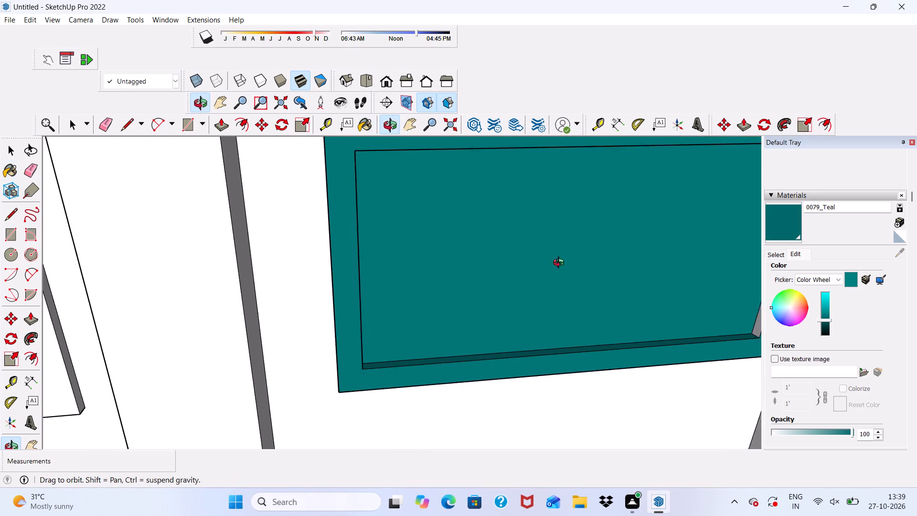
pyautogui.moveTo(561, 264); pyautogui.dragTo(598, 260, button='middle')
pyautogui.scroll(5, 675, 222)
pyautogui.click(684, 221)
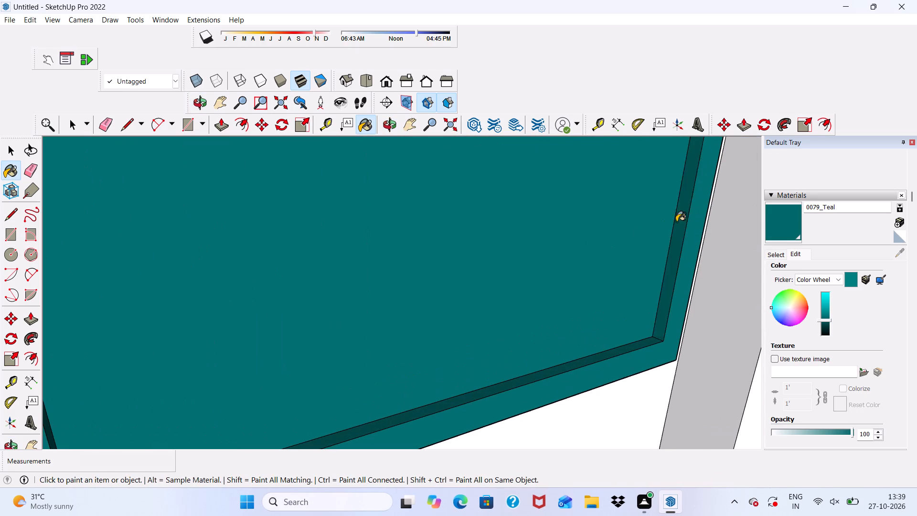
# Paint the top and gate-side outer edges of the end panel's frame with 0079_Teal.
pyautogui.scroll(-8, 668, 224)
pyautogui.moveTo(466, 277); pyautogui.dragTo(460, 358, button='middle')
pyautogui.scroll(6, 353, 289)
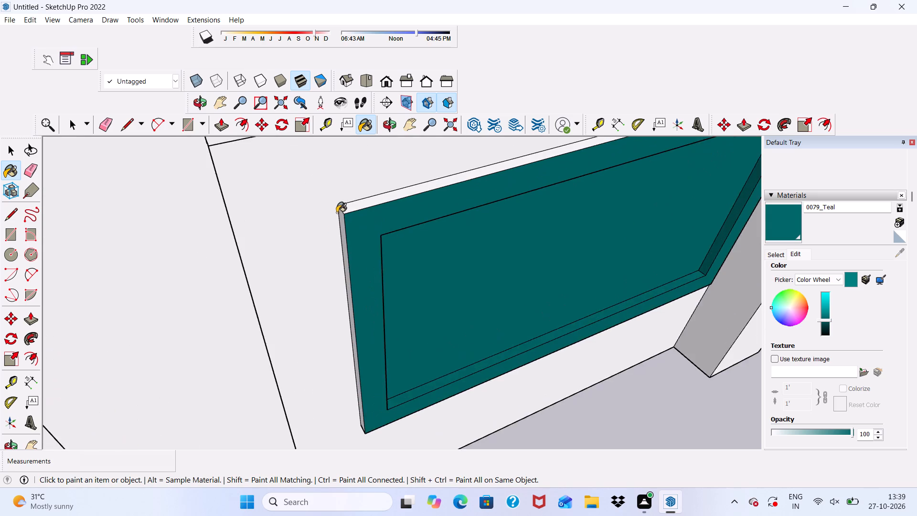
pyautogui.scroll(3, 337, 213)
pyautogui.click(360, 205)
pyautogui.scroll(3, 354, 228)
pyautogui.click(341, 240)
# Paint the bottom outer edge of the end panel's frame with 0079_Teal.
pyautogui.scroll(-6, 295, 246)
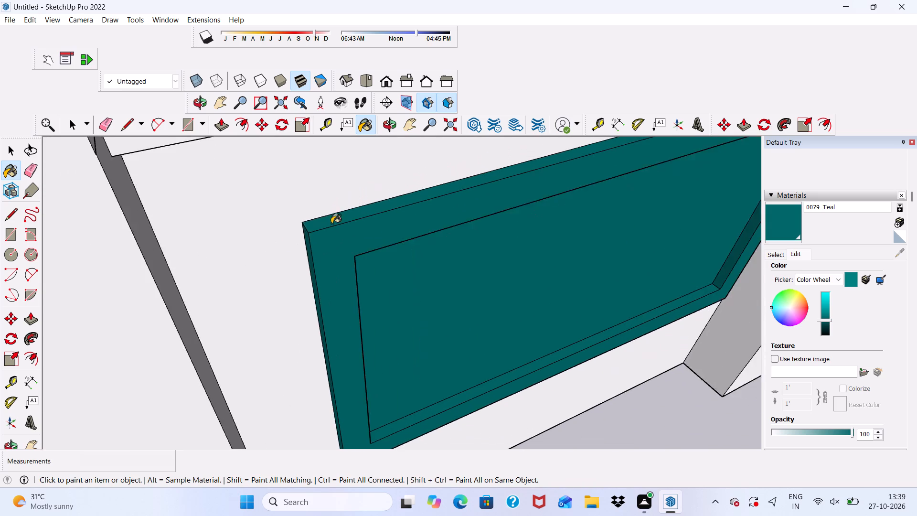
pyautogui.scroll(-4, 331, 224)
pyautogui.moveTo(430, 329); pyautogui.dragTo(373, 127, button='middle')
pyautogui.scroll(1, 387, 334)
pyautogui.scroll(-1, 394, 350)
pyautogui.moveTo(395, 351); pyautogui.dragTo(372, 259, button='middle')
pyautogui.scroll(5, 356, 336)
pyautogui.click(342, 344)
# Paint the outer side edge of the end panel's frame farthest from the gate with 0079_Teal.
pyautogui.scroll(-2, 285, 292)
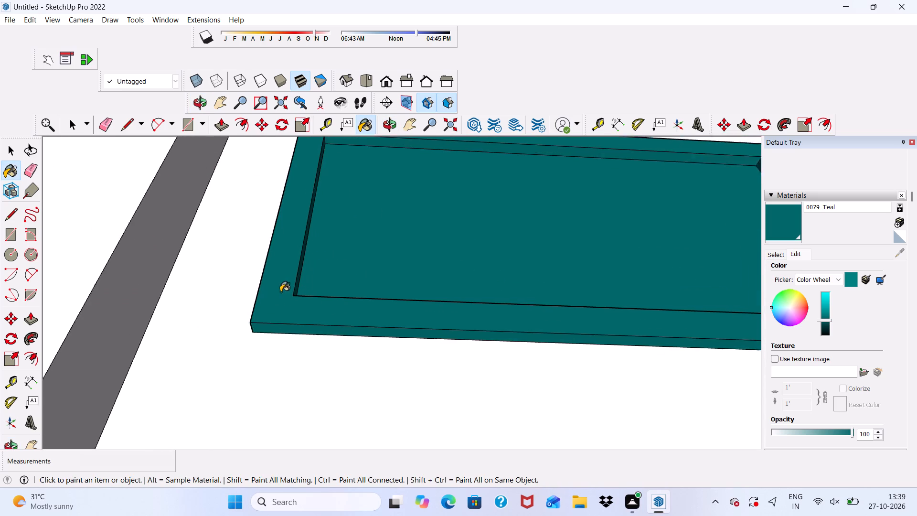
pyautogui.scroll(-10, 280, 292)
pyautogui.moveTo(630, 269); pyautogui.dragTo(607, 370, button='middle')
pyautogui.scroll(2, 589, 296)
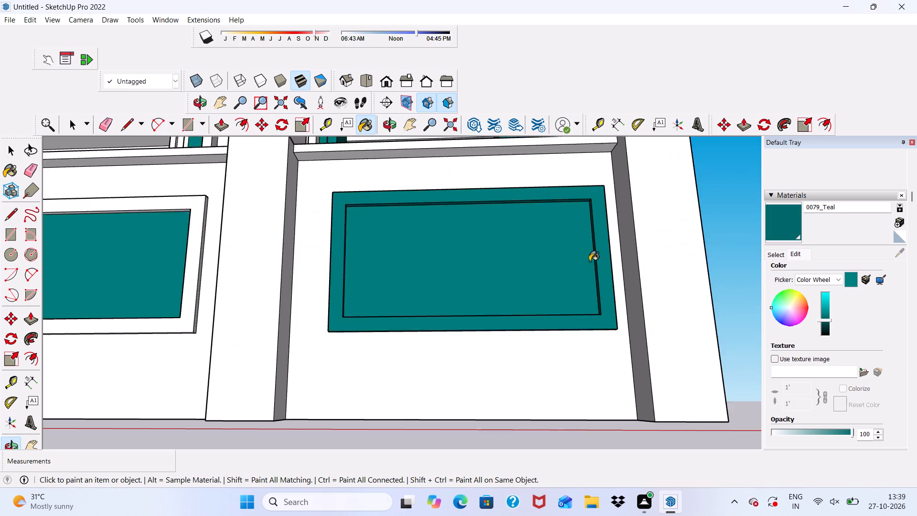
pyautogui.scroll(9, 589, 261)
pyautogui.scroll(1, 642, 193)
pyautogui.moveTo(642, 193); pyautogui.dragTo(595, 242, button='middle')
pyautogui.scroll(5, 629, 225)
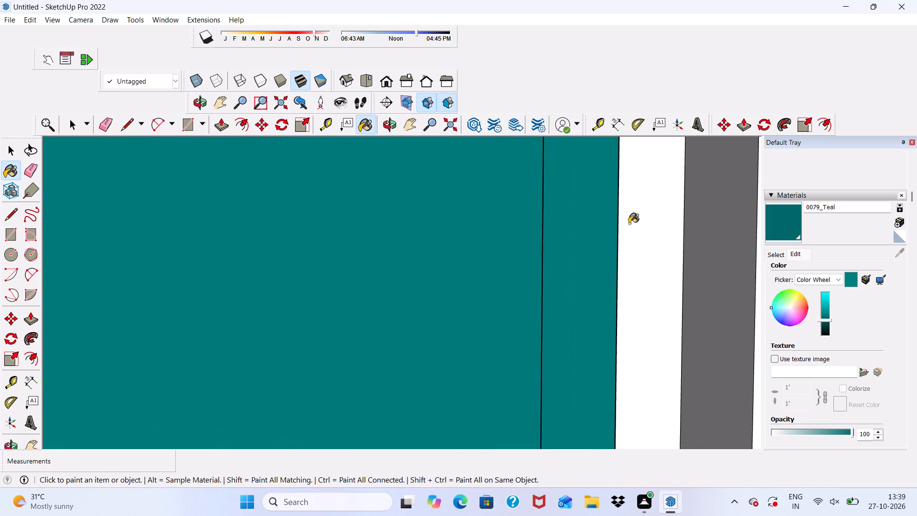
pyautogui.scroll(5, 629, 224)
pyautogui.moveTo(629, 217); pyautogui.dragTo(572, 251, button='middle')
pyautogui.scroll(6, 600, 247)
pyautogui.click(600, 247)
# Paint the raised frame face and the gate-side and bottom inner reveals of the panel nearest the gate with 0079_Teal.
pyautogui.scroll(-2, 600, 241)
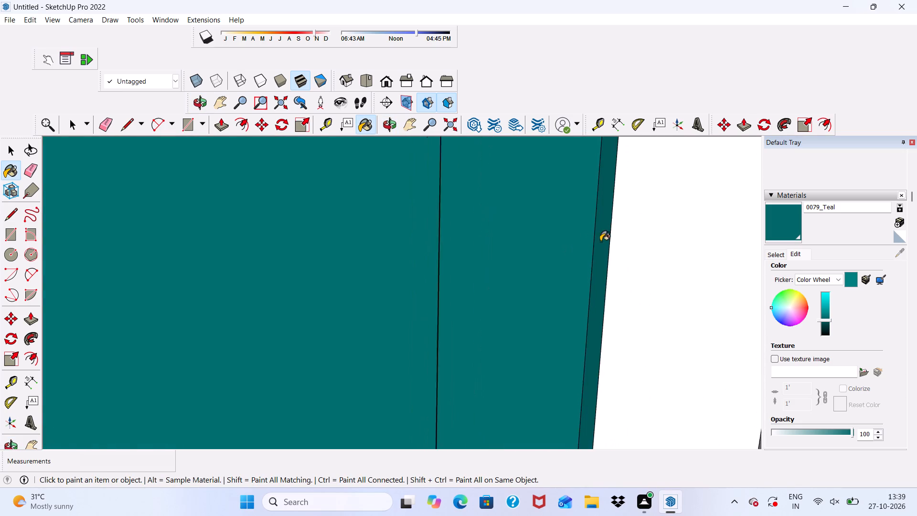
pyautogui.scroll(-19, 600, 241)
pyautogui.scroll(1, 697, 209)
pyautogui.scroll(-16, 698, 201)
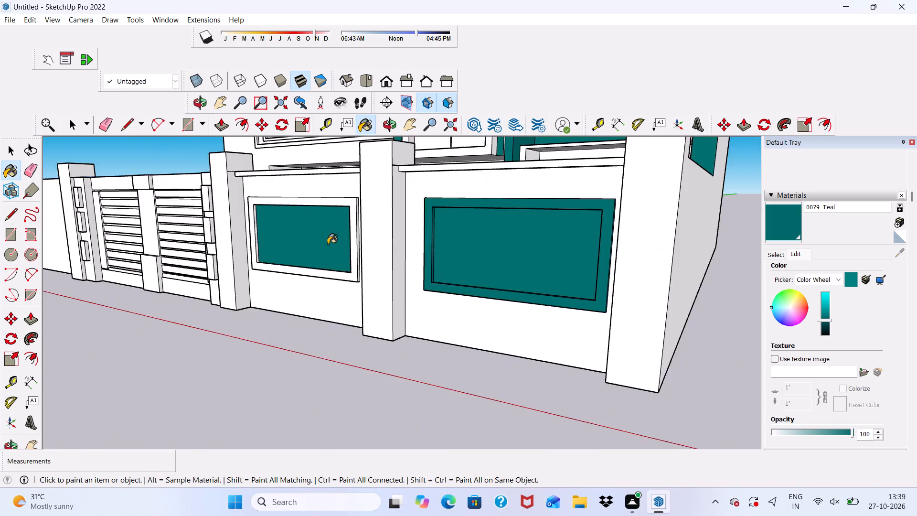
pyautogui.scroll(9, 284, 250)
pyautogui.click(253, 284)
pyautogui.scroll(11, 252, 267)
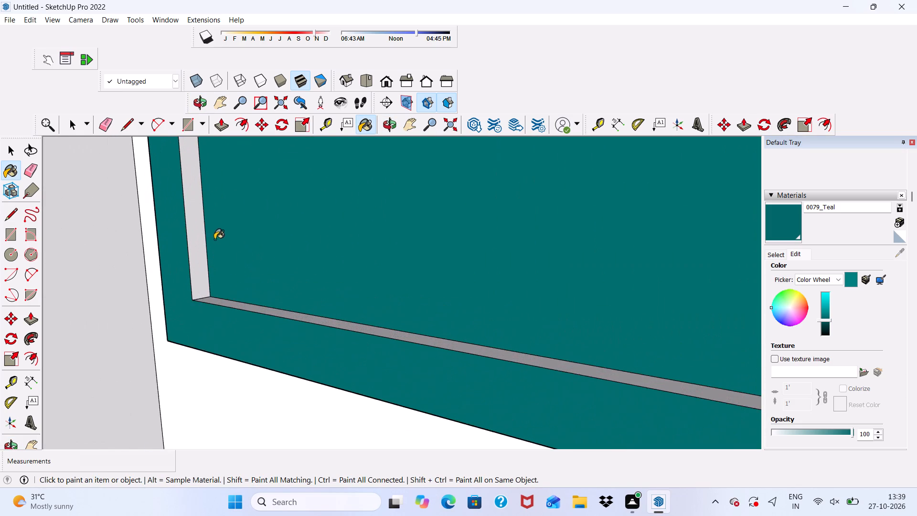
pyautogui.scroll(5, 214, 239)
pyautogui.click(186, 206)
pyautogui.scroll(3, 247, 304)
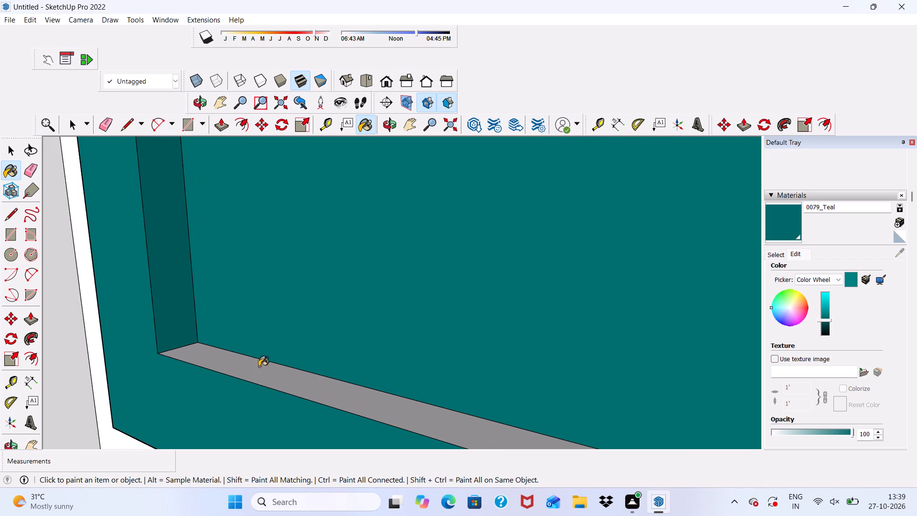
pyautogui.click(259, 373)
# Paint the top and far-side inner reveals of the frame on the panel nearest the gate with 0079_Teal.
pyautogui.scroll(-13, 228, 276)
pyautogui.scroll(-9, 427, 352)
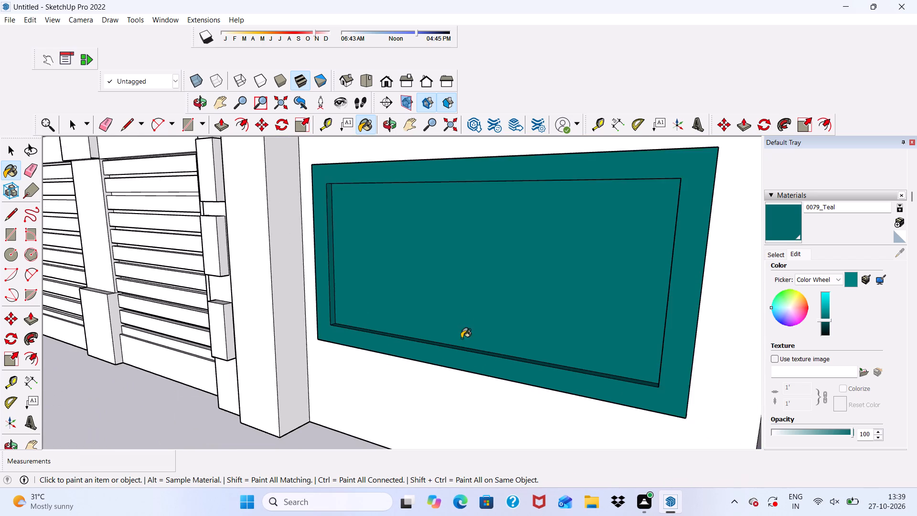
pyautogui.moveTo(462, 339); pyautogui.dragTo(600, 341, button='middle')
pyautogui.scroll(5, 717, 229)
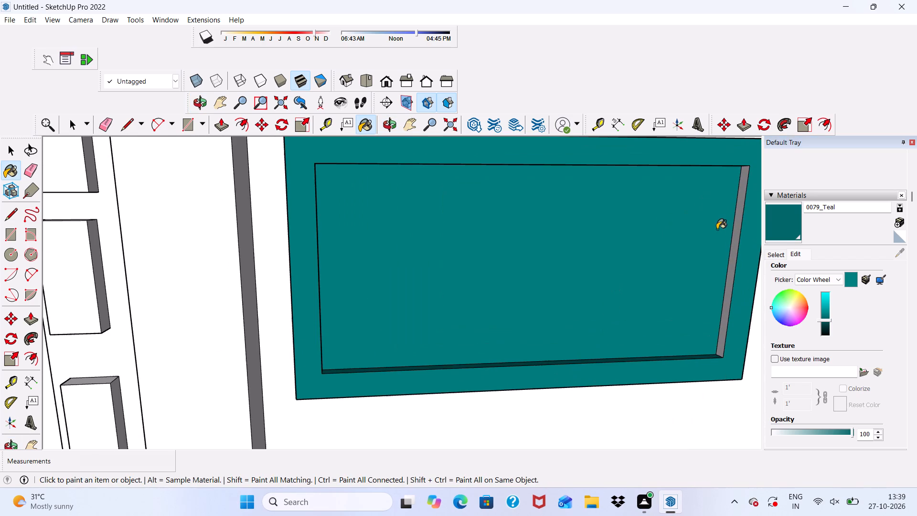
pyautogui.scroll(-4, 618, 309)
pyautogui.moveTo(616, 314); pyautogui.dragTo(558, 169, button='middle')
pyautogui.scroll(3, 540, 198)
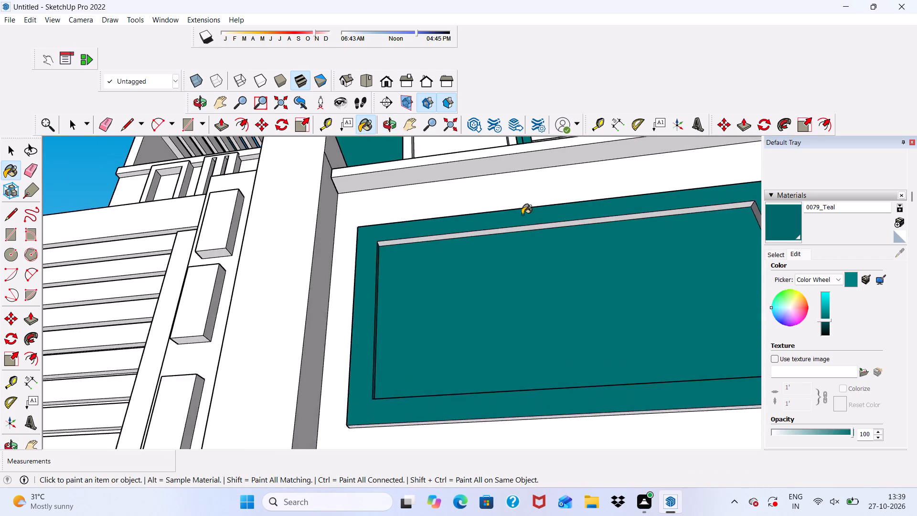
pyautogui.scroll(5, 522, 215)
pyautogui.click(501, 236)
pyautogui.scroll(-7, 472, 236)
pyautogui.moveTo(316, 264); pyautogui.dragTo(419, 303, button='middle')
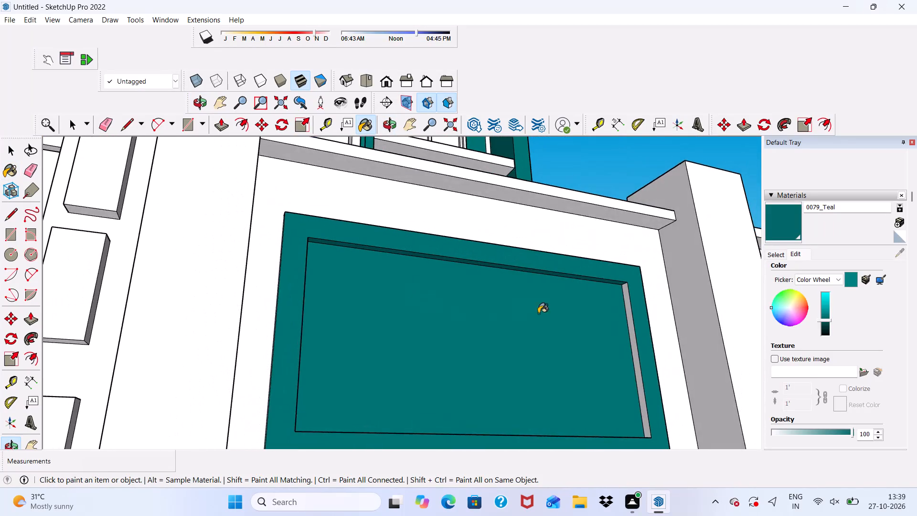
pyautogui.scroll(6, 554, 312)
pyautogui.scroll(3, 673, 266)
pyautogui.click(672, 286)
# Paint the top and far-side outer edges of the frame on the panel nearest the gate with 0079_Teal.
pyautogui.scroll(-5, 559, 214)
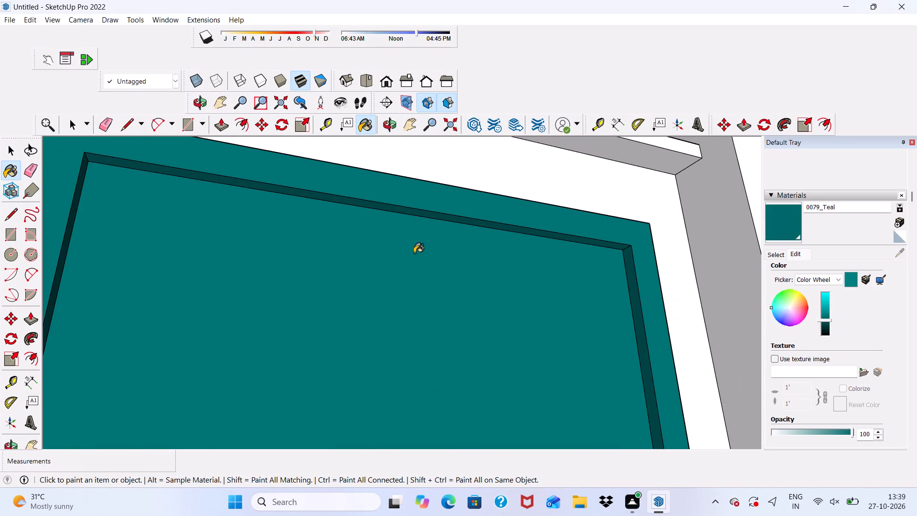
pyautogui.moveTo(414, 253); pyautogui.dragTo(322, 433, button='middle')
pyautogui.scroll(5, 310, 301)
pyautogui.scroll(-1, 310, 288)
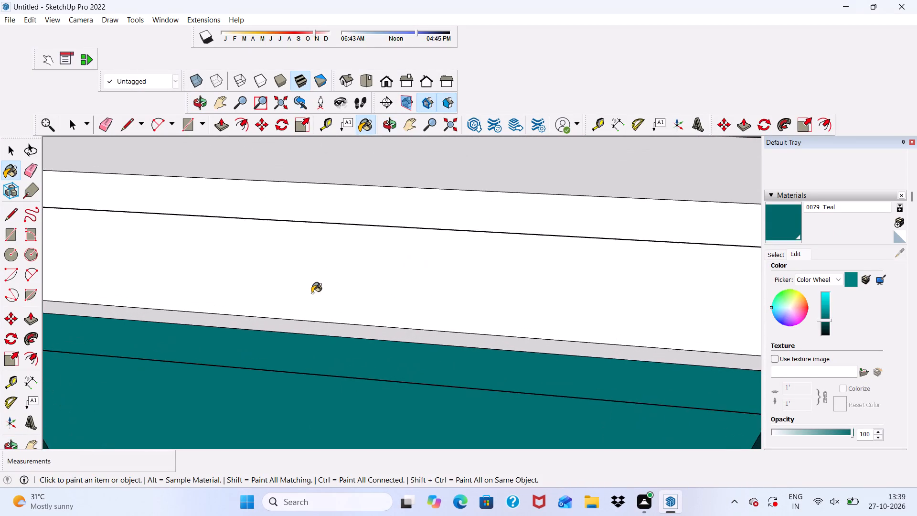
pyautogui.scroll(4, 317, 310)
pyautogui.scroll(-1, 309, 339)
pyautogui.click(309, 339)
pyautogui.scroll(-6, 301, 288)
pyautogui.scroll(-7, 242, 235)
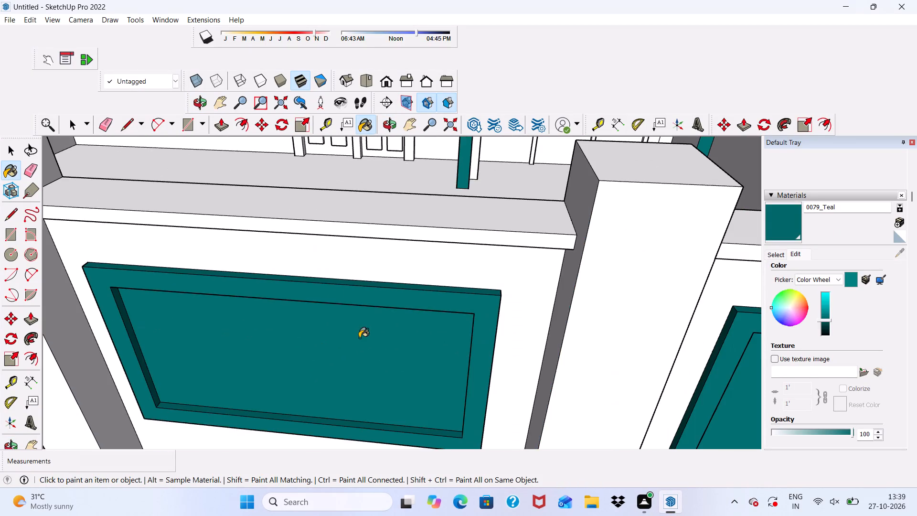
pyautogui.moveTo(359, 337); pyautogui.dragTo(217, 306, button='middle')
pyautogui.scroll(9, 451, 335)
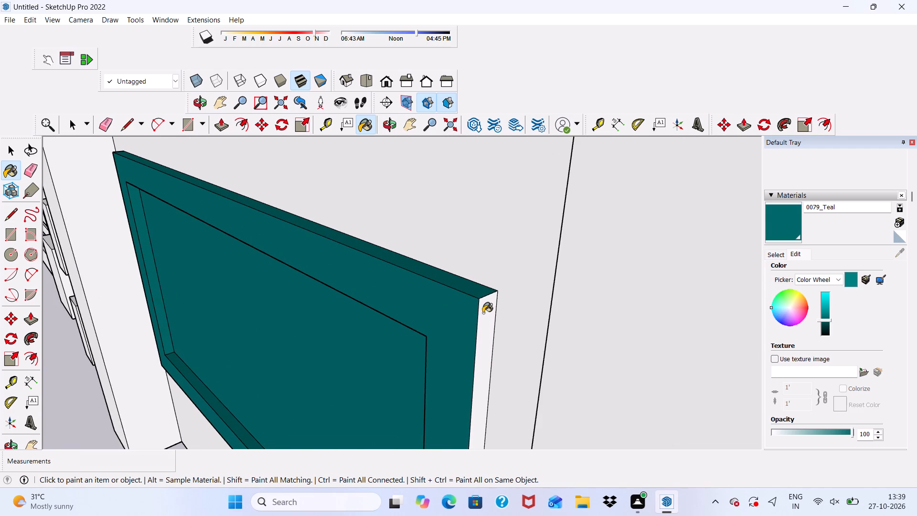
pyautogui.click(483, 313)
# Paint the bottom and gate-side outer edges of the frame on the panel nearest the gate with 0079_Teal.
pyautogui.scroll(-9, 366, 254)
pyautogui.moveTo(361, 324); pyautogui.dragTo(512, 158, button='middle')
pyautogui.scroll(6, 327, 296)
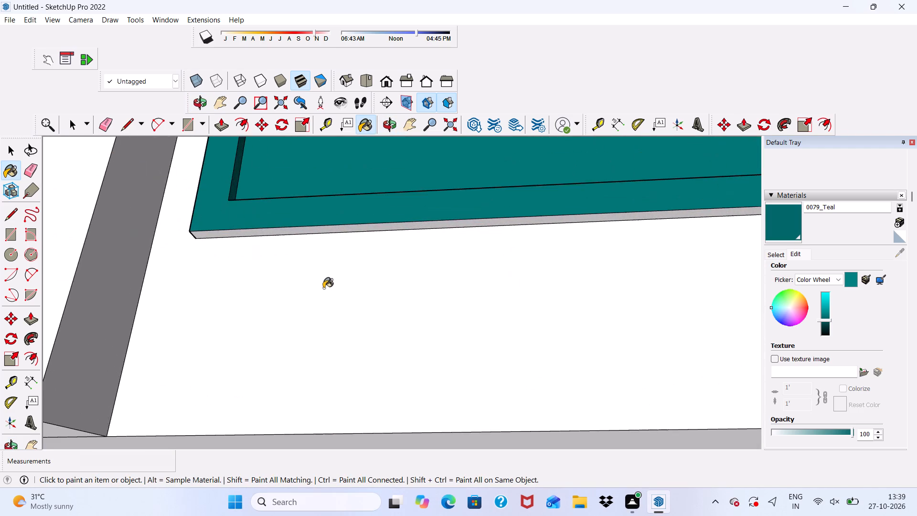
pyautogui.scroll(6, 302, 242)
pyautogui.click(299, 219)
pyautogui.scroll(-5, 299, 219)
pyautogui.moveTo(336, 253); pyautogui.dragTo(481, 331, button='middle')
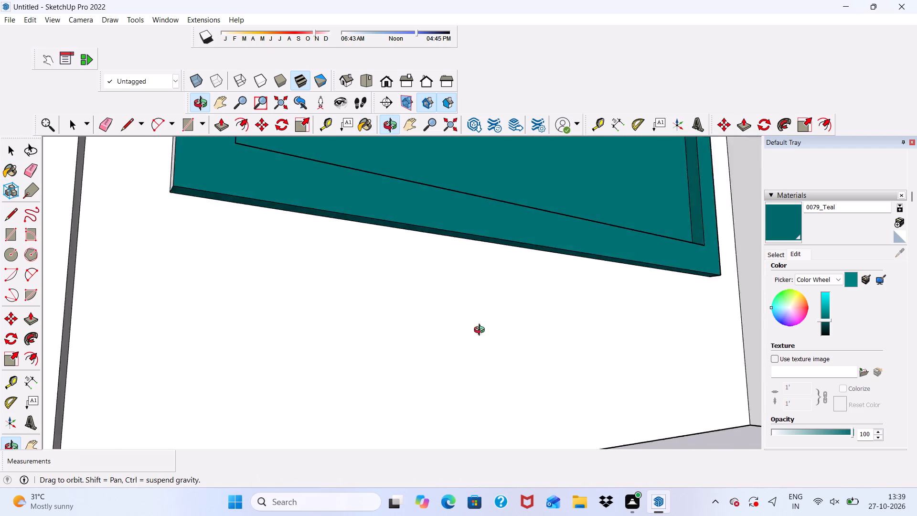
pyautogui.moveTo(481, 331); pyautogui.dragTo(525, 389, button='middle')
pyautogui.scroll(14, 171, 206)
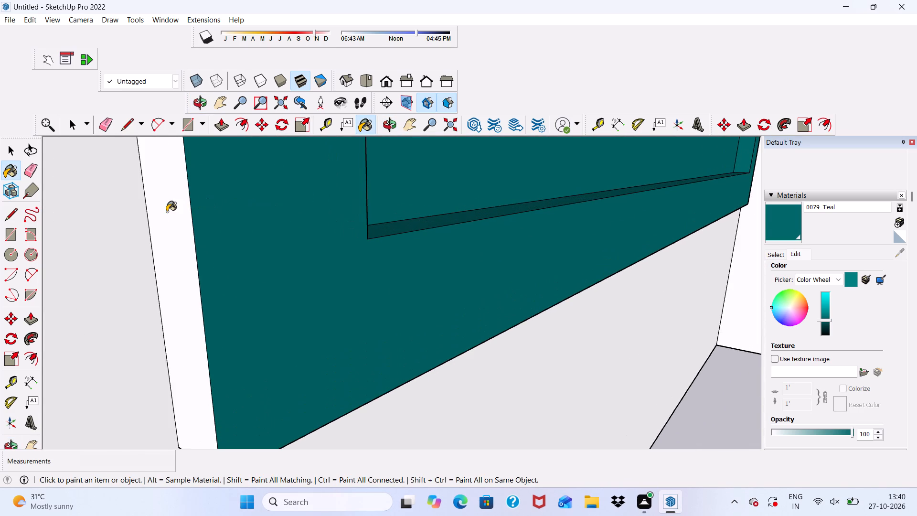
pyautogui.click(167, 212)
pyautogui.scroll(-6, 171, 203)
pyautogui.scroll(-18, 232, 206)
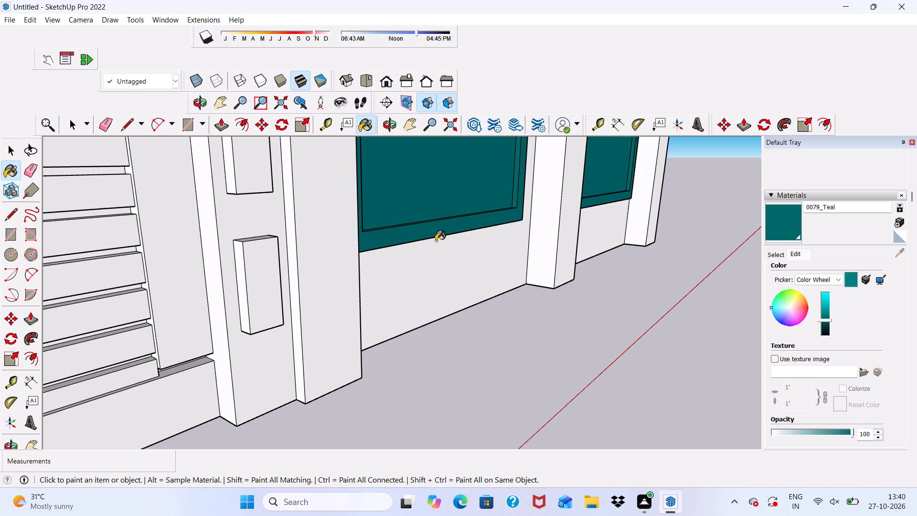
pyautogui.scroll(-4, 434, 260)
pyautogui.moveTo(505, 352); pyautogui.dragTo(309, 269, button='middle')
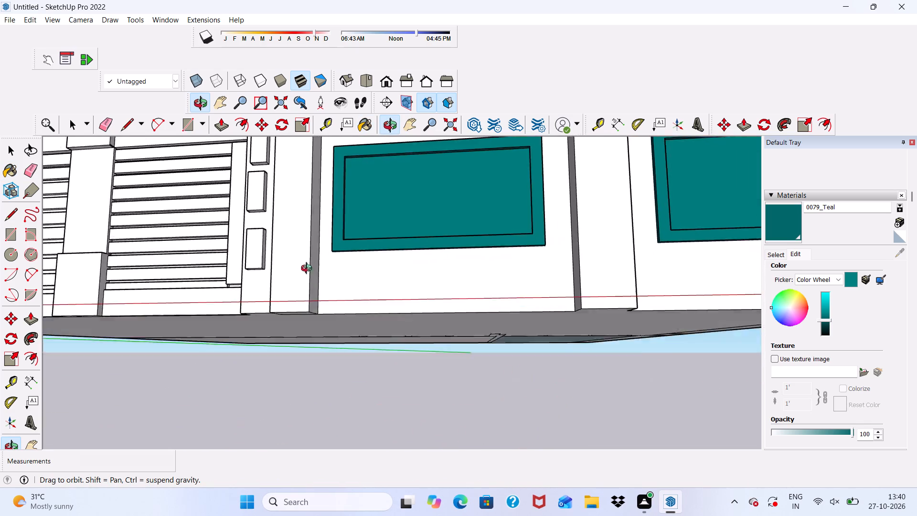
pyautogui.moveTo(309, 269); pyautogui.dragTo(330, 282, button='middle')
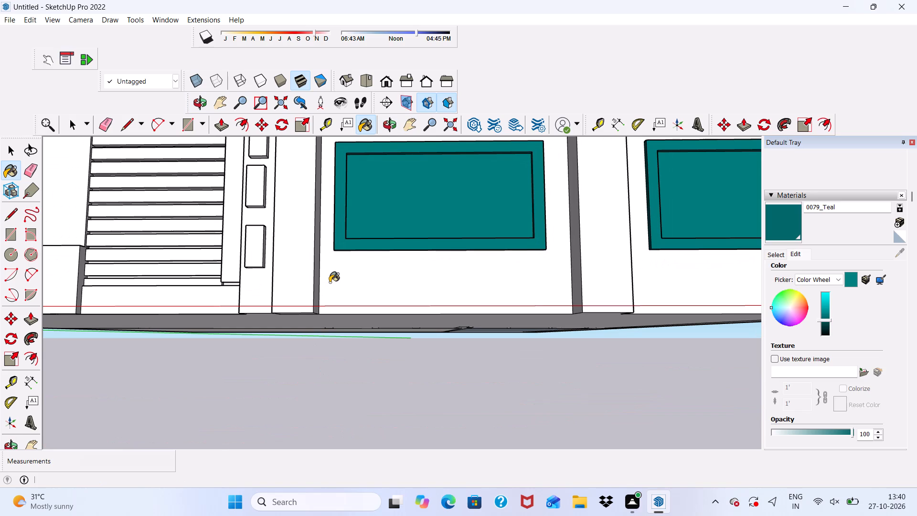
# Paint the parapet wall beside the small box frame above the top window bay with 0079_Teal.
pyautogui.press('space')
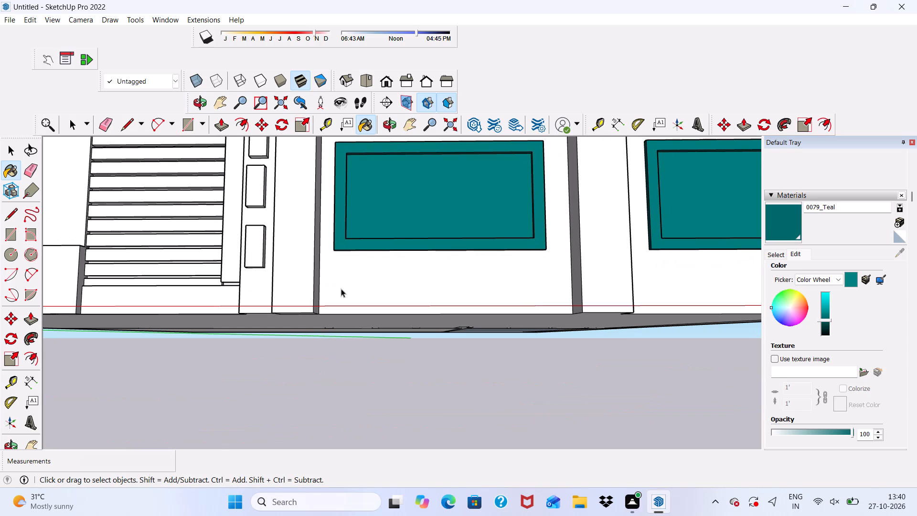
pyautogui.scroll(-13, 346, 325)
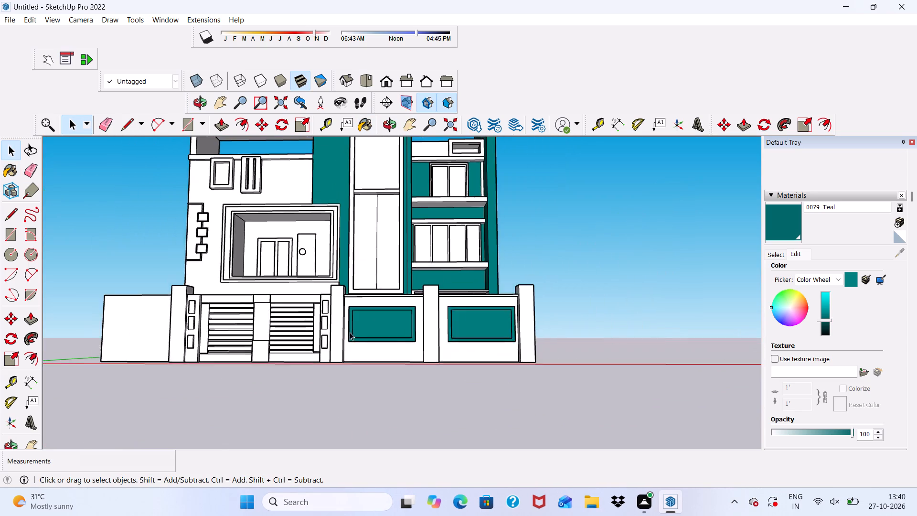
pyautogui.scroll(-3, 350, 332)
pyautogui.scroll(5, 356, 215)
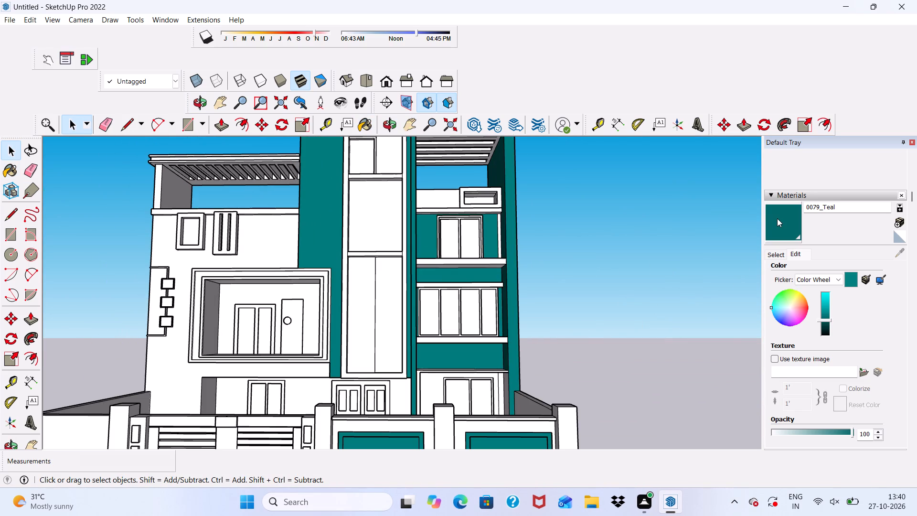
pyautogui.click(777, 218)
pyautogui.scroll(11, 370, 205)
pyautogui.click(466, 193)
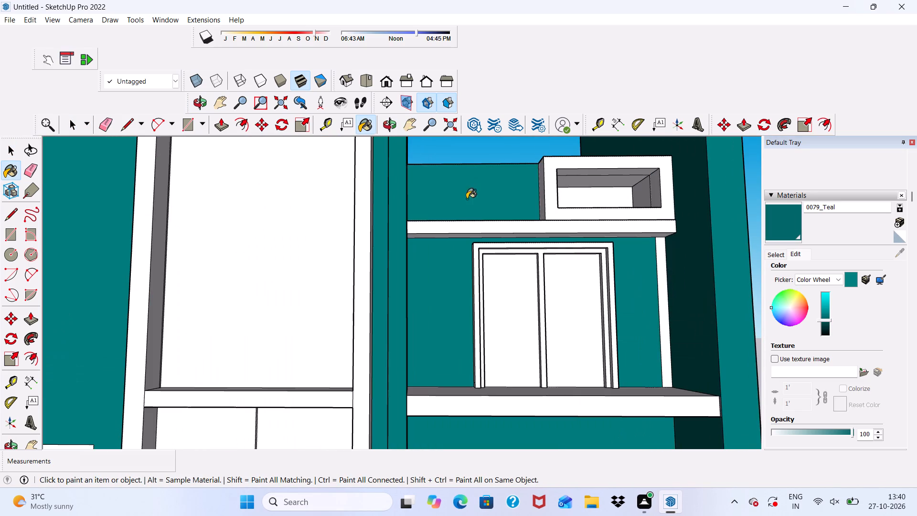
# Darken the 0079_Teal material by lowering its brightness.
pyautogui.moveTo(467, 200); pyautogui.dragTo(380, 387, button='middle')
pyautogui.scroll(-4, 456, 208)
pyautogui.moveTo(462, 264); pyautogui.dragTo(469, 173, button='middle')
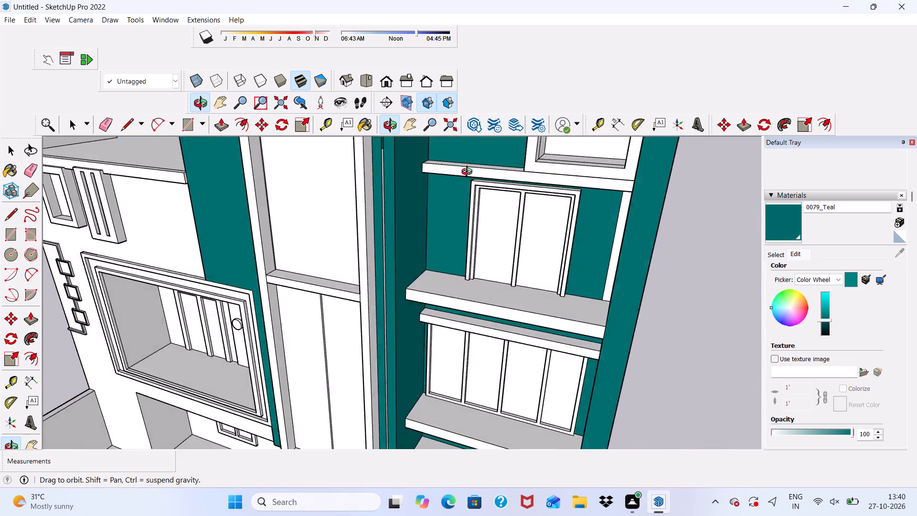
pyautogui.moveTo(469, 173); pyautogui.dragTo(477, 140, button='middle')
pyautogui.scroll(1, 478, 140)
pyautogui.scroll(-4, 476, 171)
pyautogui.moveTo(476, 292); pyautogui.dragTo(559, 283, button='middle')
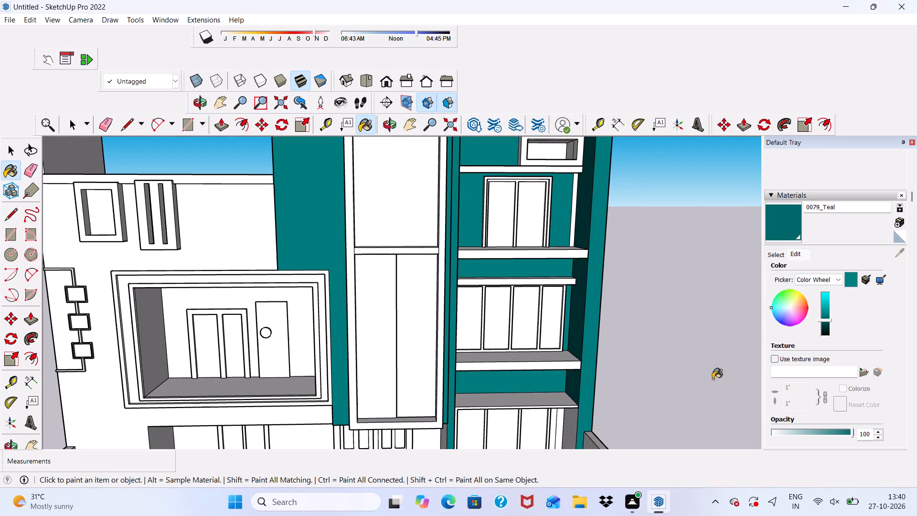
pyautogui.scroll(1, 875, 317)
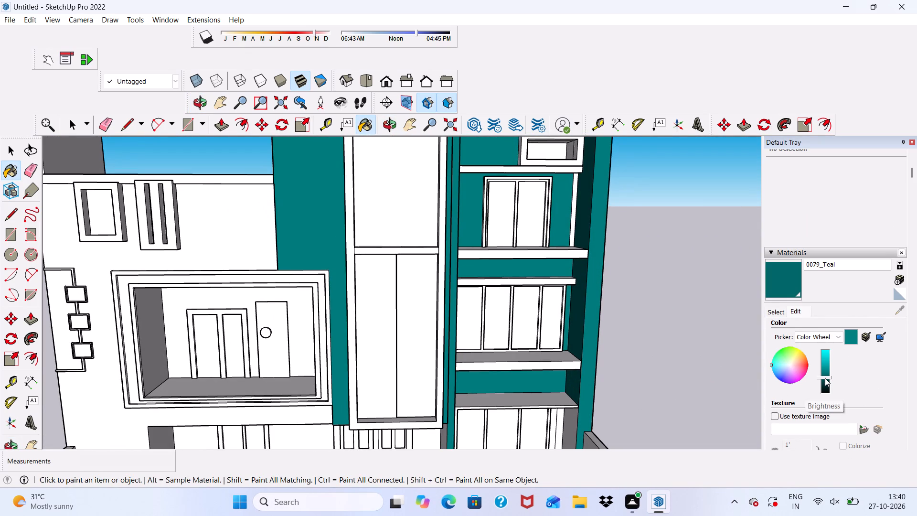
pyautogui.click(825, 378)
# Examine the darkened teal on the tower and window bay from several angles and distances.
pyautogui.scroll(-5, 541, 296)
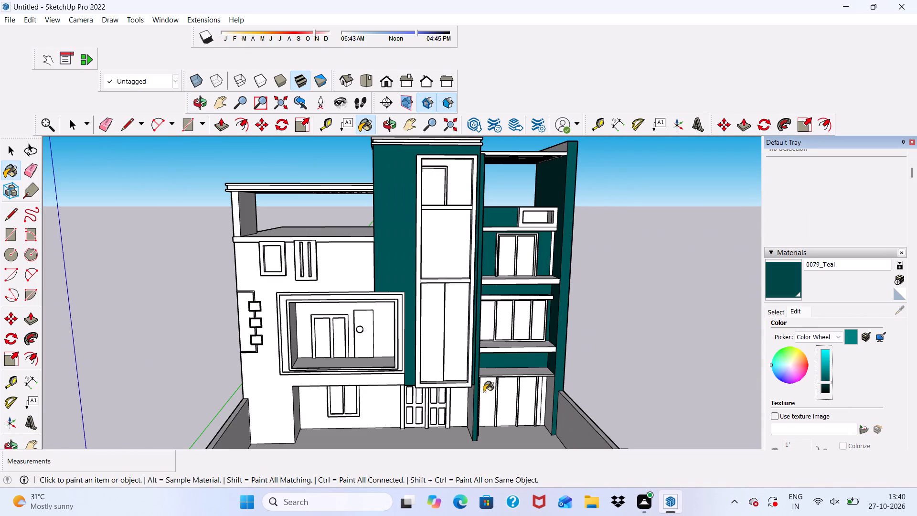
pyautogui.moveTo(483, 376); pyautogui.dragTo(429, 249, button='middle')
pyautogui.scroll(8, 429, 249)
pyautogui.scroll(9, 502, 249)
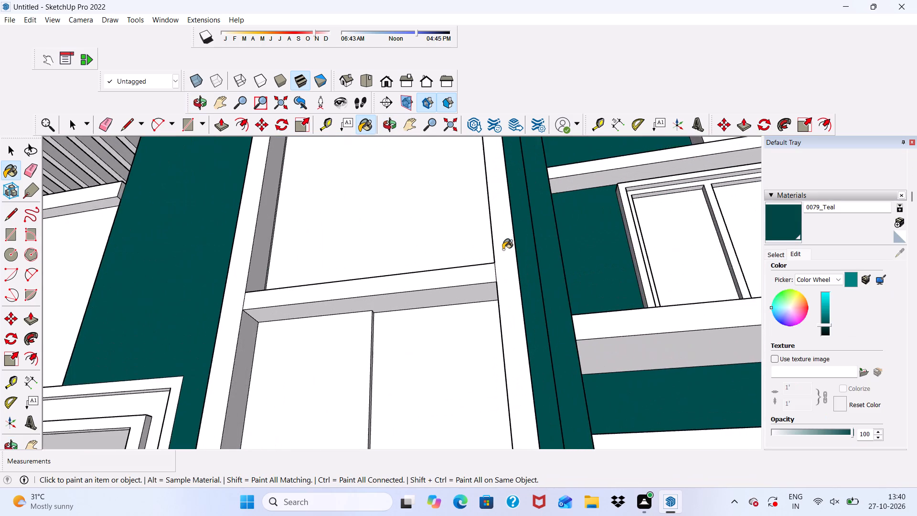
pyautogui.scroll(-1, 503, 249)
pyautogui.scroll(1, 503, 249)
pyautogui.moveTo(503, 249); pyautogui.dragTo(540, 345, button='middle')
pyautogui.scroll(-11, 590, 316)
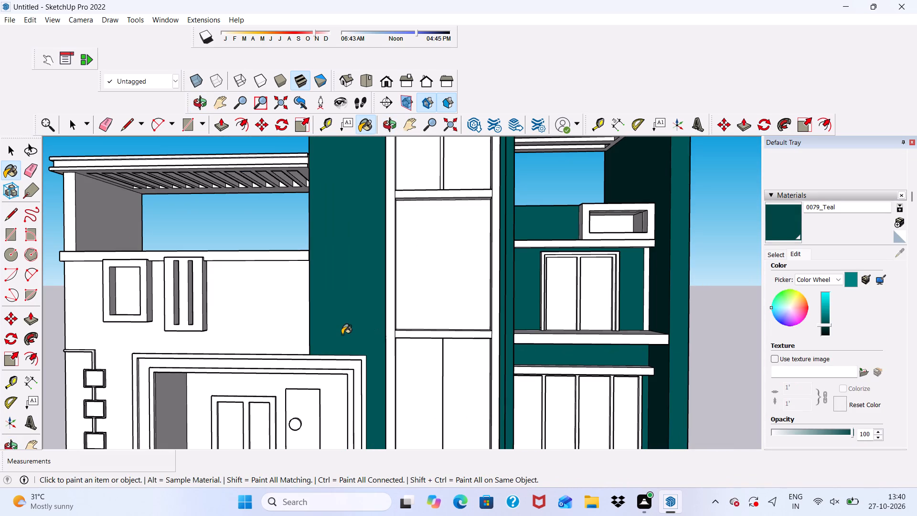
pyautogui.scroll(-6, 342, 334)
pyautogui.scroll(-1, 393, 352)
pyautogui.moveTo(393, 353); pyautogui.dragTo(394, 354, button='middle')
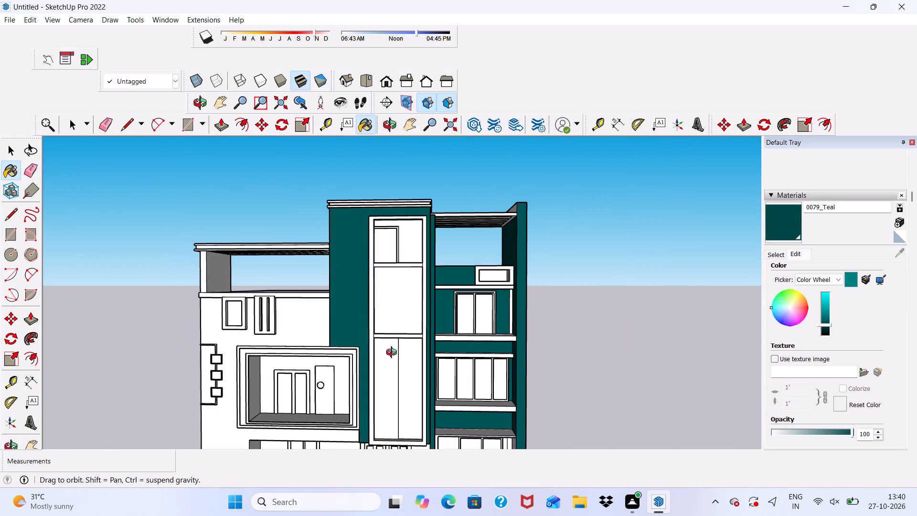
pyautogui.moveTo(394, 354); pyautogui.dragTo(408, 348, button='middle')
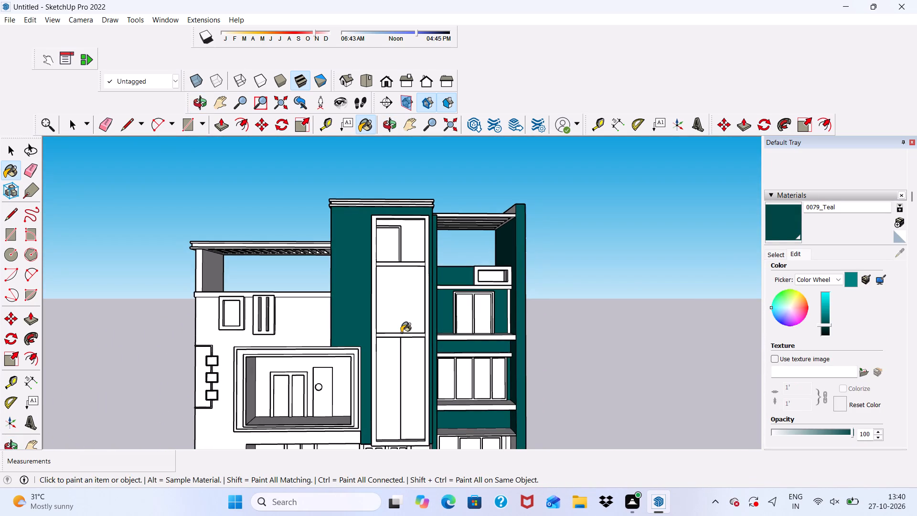
pyautogui.press('space')
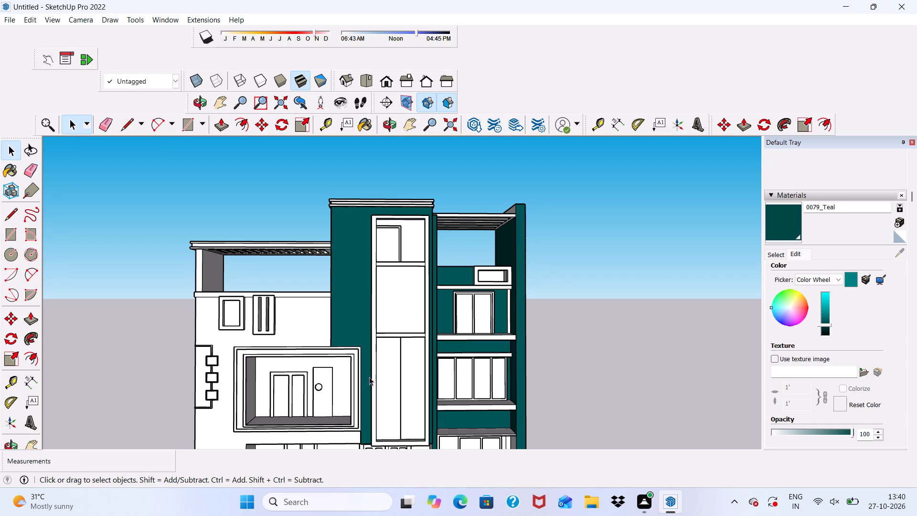
# Choose 0035_Tan from the Colors-Named collection and paint the main front wall of the lower wing around the balcony opening.
pyautogui.click(775, 257)
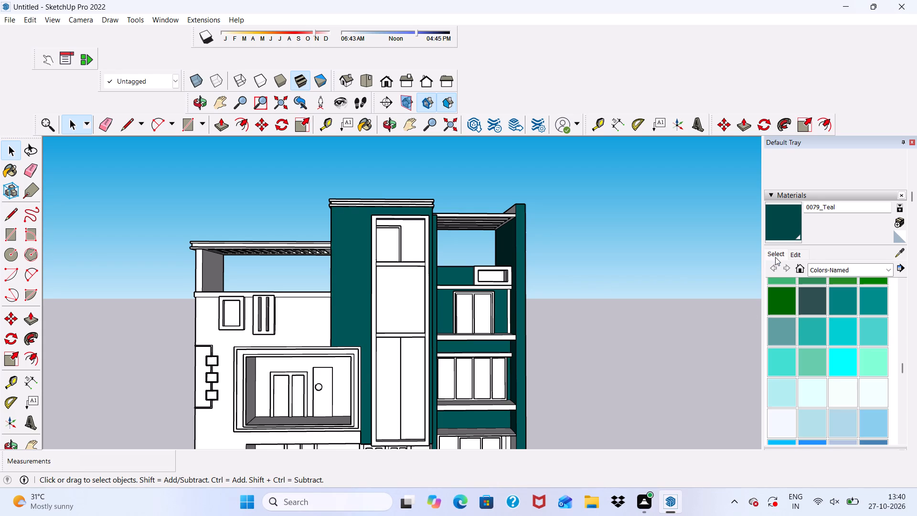
pyautogui.scroll(-4, 791, 323)
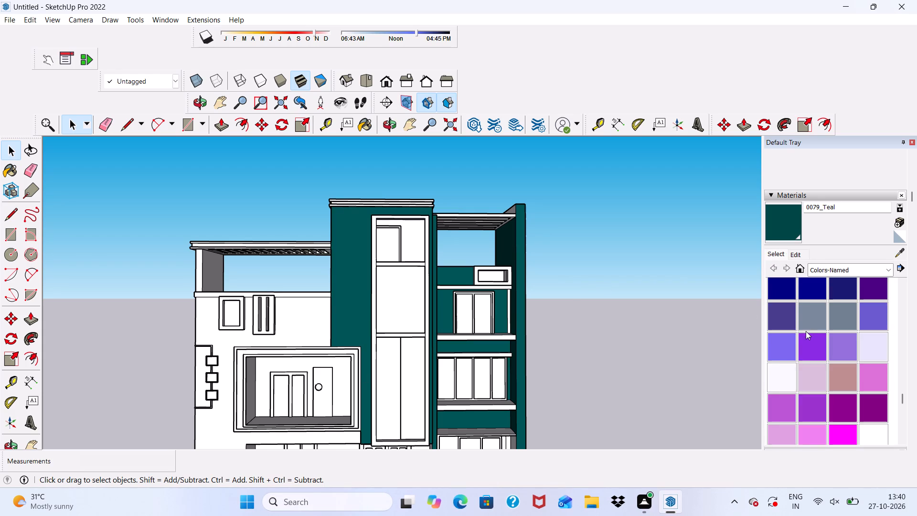
pyautogui.scroll(-2, 859, 366)
pyautogui.scroll(5, 847, 352)
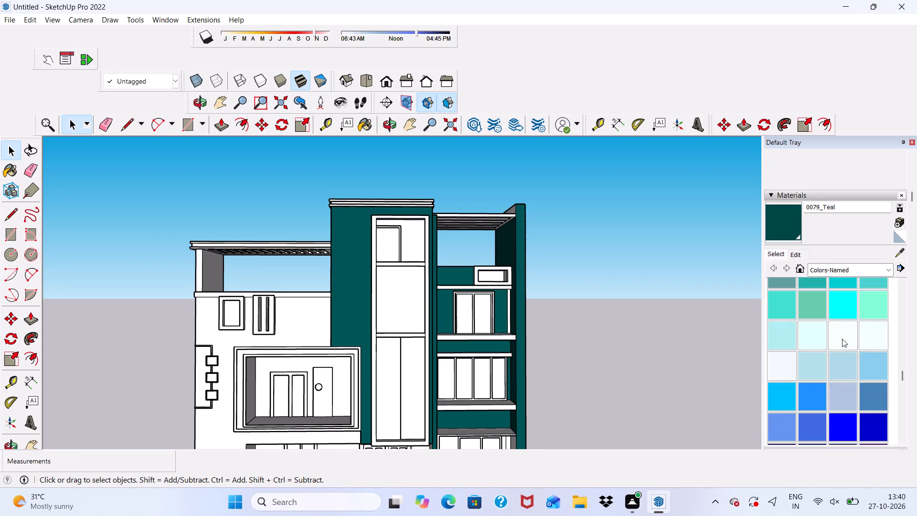
pyautogui.scroll(5, 842, 339)
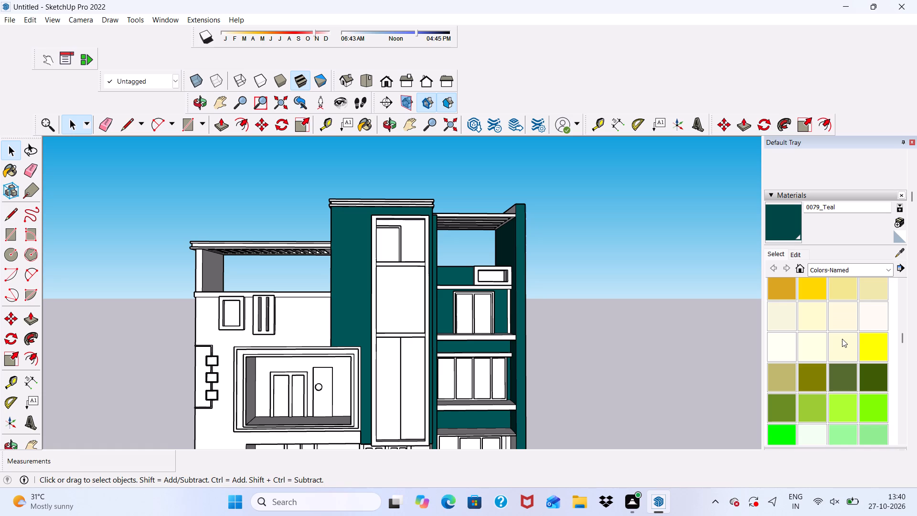
pyautogui.scroll(2, 842, 339)
pyautogui.click(837, 309)
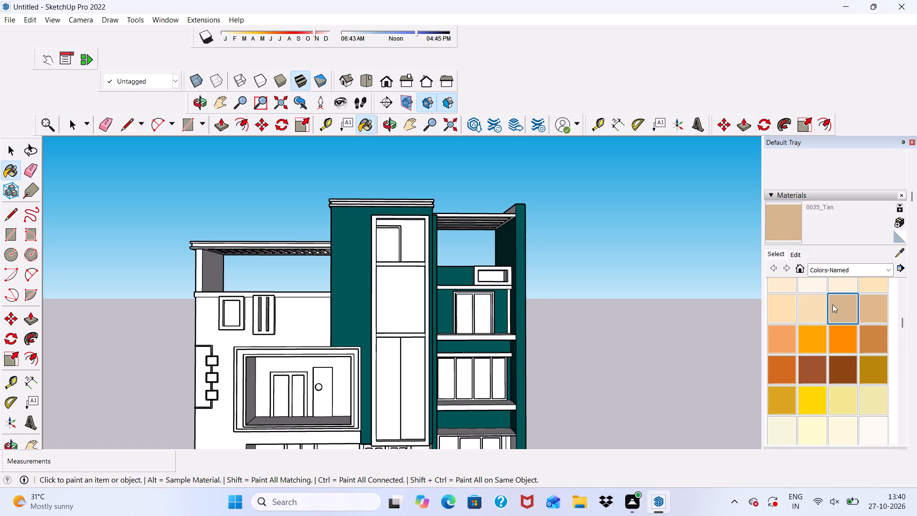
pyautogui.scroll(11, 175, 292)
pyautogui.click(219, 338)
# Paint the wall strip enclosed by the three-square motif at the outer edge of the lower wing with 0035_Tan.
pyautogui.scroll(-6, 229, 249)
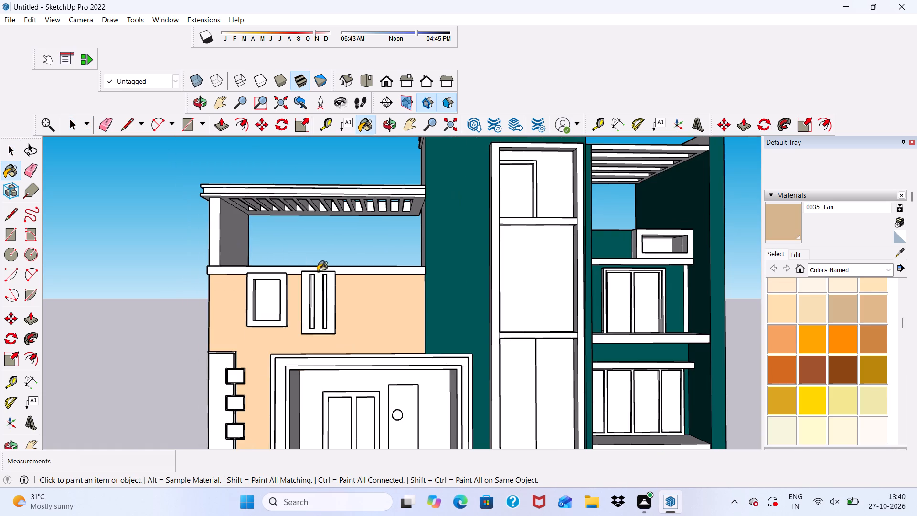
pyautogui.scroll(-6, 308, 313)
pyautogui.scroll(-1, 333, 279)
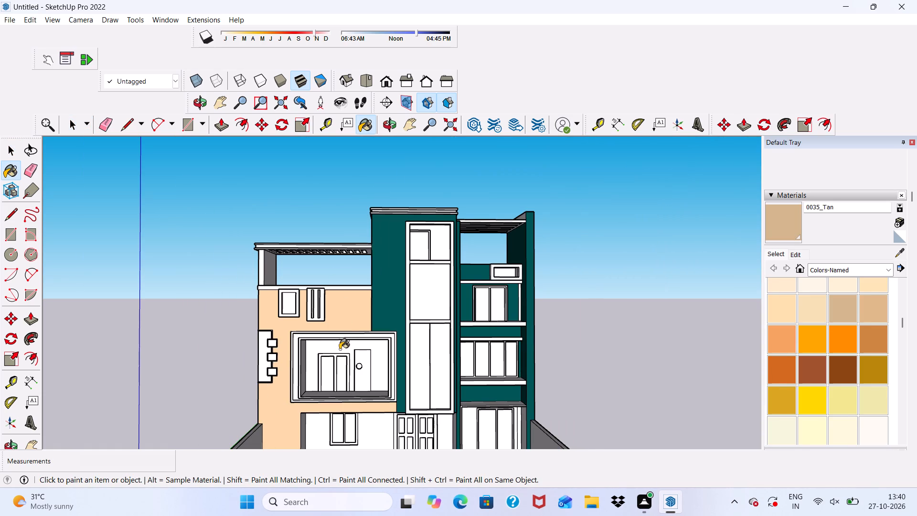
pyautogui.scroll(7, 247, 386)
pyautogui.click(266, 312)
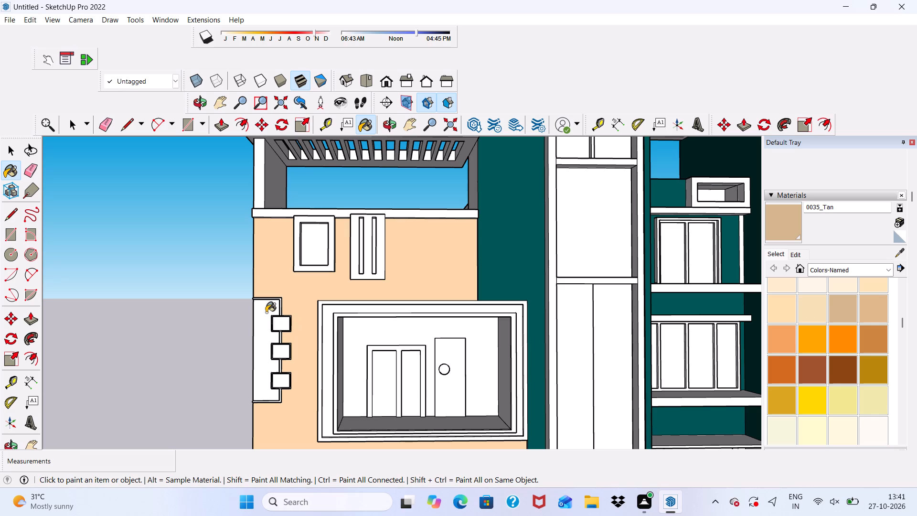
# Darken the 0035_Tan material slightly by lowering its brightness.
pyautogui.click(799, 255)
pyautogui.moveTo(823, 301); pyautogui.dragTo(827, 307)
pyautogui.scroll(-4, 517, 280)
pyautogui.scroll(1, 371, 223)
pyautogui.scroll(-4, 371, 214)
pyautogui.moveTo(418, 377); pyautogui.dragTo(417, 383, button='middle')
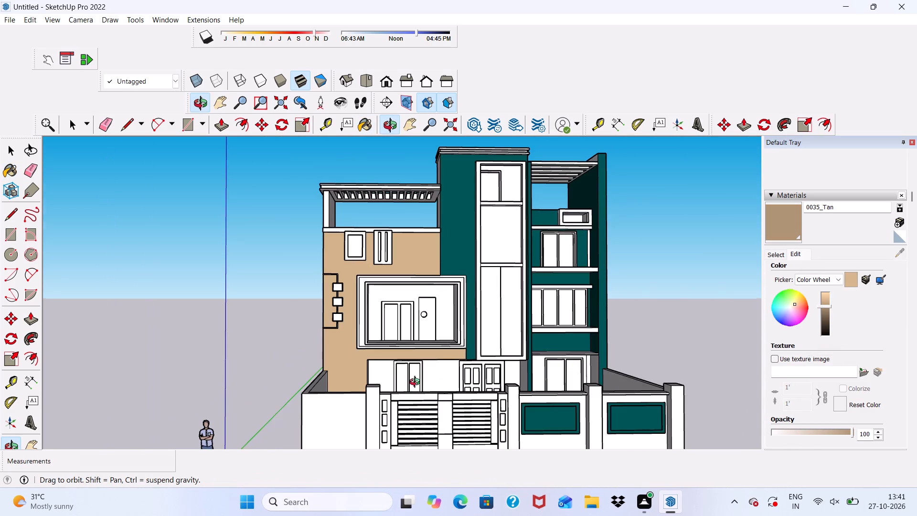
# Paint the side wall of the ground-floor recess below the balcony with 0035_Tan.
pyautogui.moveTo(417, 383); pyautogui.dragTo(197, 400, button='middle')
pyautogui.scroll(5, 336, 363)
pyautogui.scroll(7, 509, 424)
pyautogui.click(450, 367)
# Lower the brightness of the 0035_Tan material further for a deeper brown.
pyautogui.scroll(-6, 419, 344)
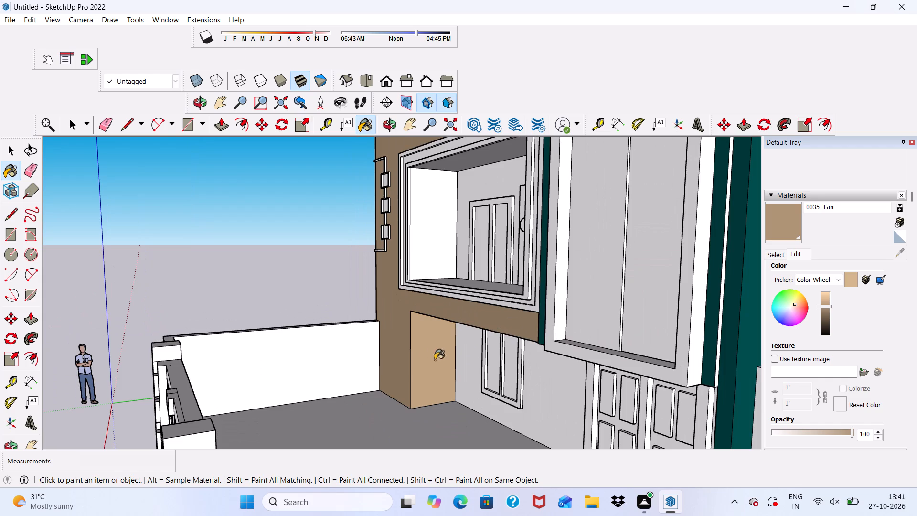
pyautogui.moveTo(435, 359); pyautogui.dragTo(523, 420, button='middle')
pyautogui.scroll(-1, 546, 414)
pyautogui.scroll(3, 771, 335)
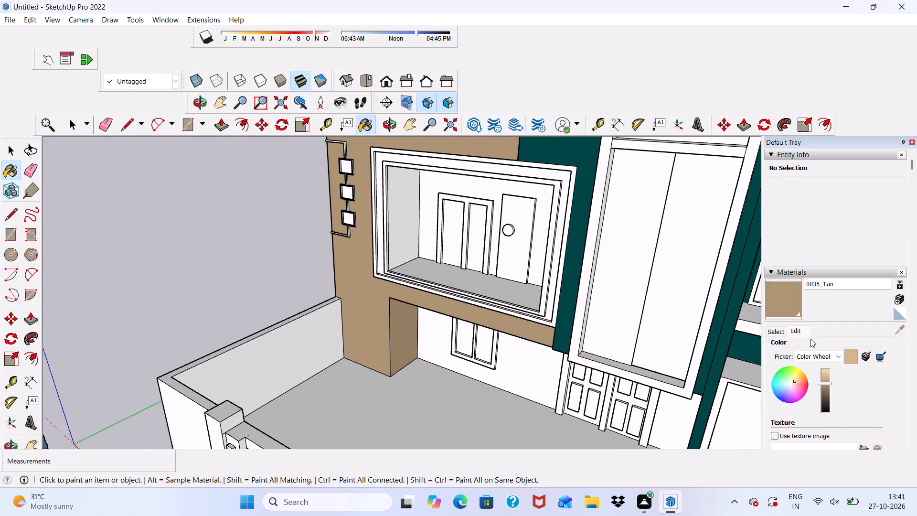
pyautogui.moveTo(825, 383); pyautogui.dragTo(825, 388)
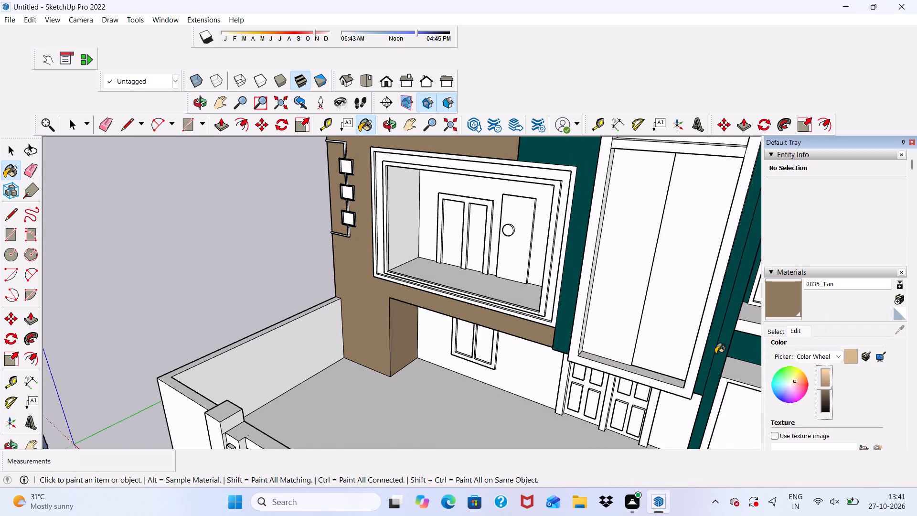
# Paint the inner side wall of the balcony recess nearest the three-square motif with 0035_Tan.
pyautogui.scroll(-4, 526, 332)
pyautogui.moveTo(412, 329); pyautogui.dragTo(583, 236, button='middle')
pyautogui.scroll(10, 417, 263)
pyautogui.moveTo(379, 245); pyautogui.dragTo(351, 259, button='middle')
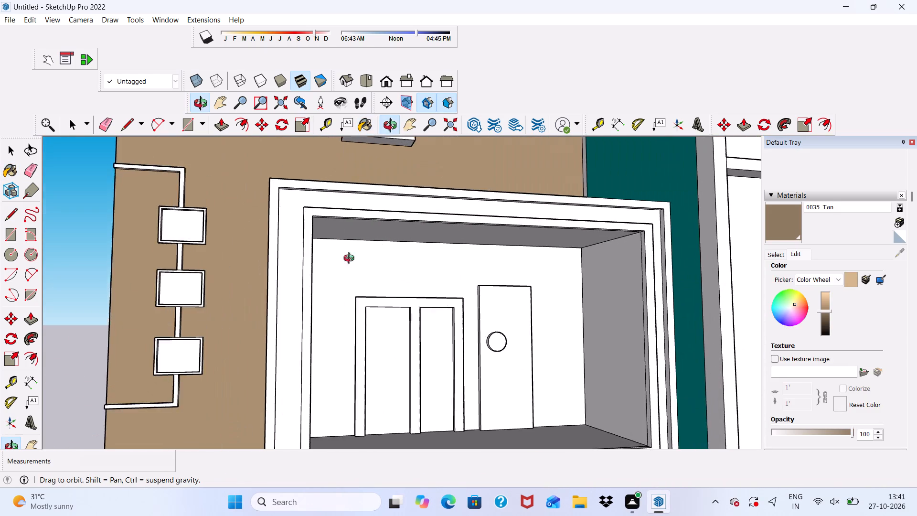
pyautogui.moveTo(351, 259); pyautogui.dragTo(205, 278, button='middle')
pyautogui.scroll(3, 295, 291)
pyautogui.click(329, 280)
# Lighten the 0035_Tan material by raising its brightness.
pyautogui.scroll(-5, 322, 269)
pyautogui.moveTo(320, 303); pyautogui.dragTo(442, 183, button='middle')
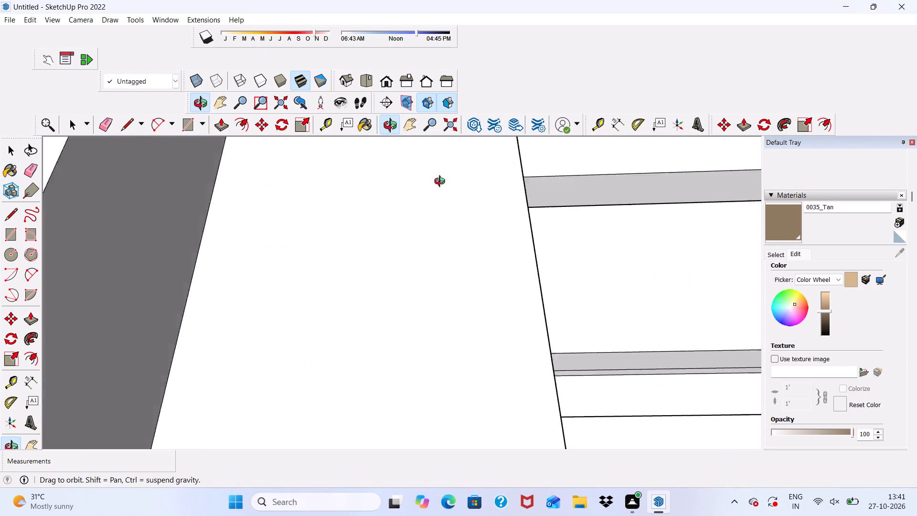
pyautogui.moveTo(442, 183); pyautogui.dragTo(448, 194, button='middle')
pyautogui.scroll(1, 441, 234)
pyautogui.scroll(-20, 407, 236)
pyautogui.scroll(-1, 407, 236)
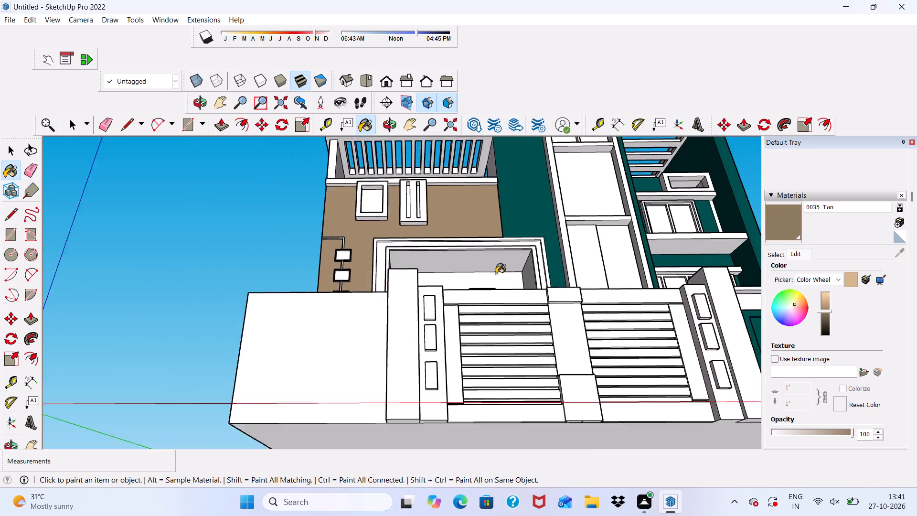
pyautogui.scroll(-2, 496, 274)
pyautogui.moveTo(496, 338); pyautogui.dragTo(473, 429, button='middle')
pyautogui.scroll(3, 794, 326)
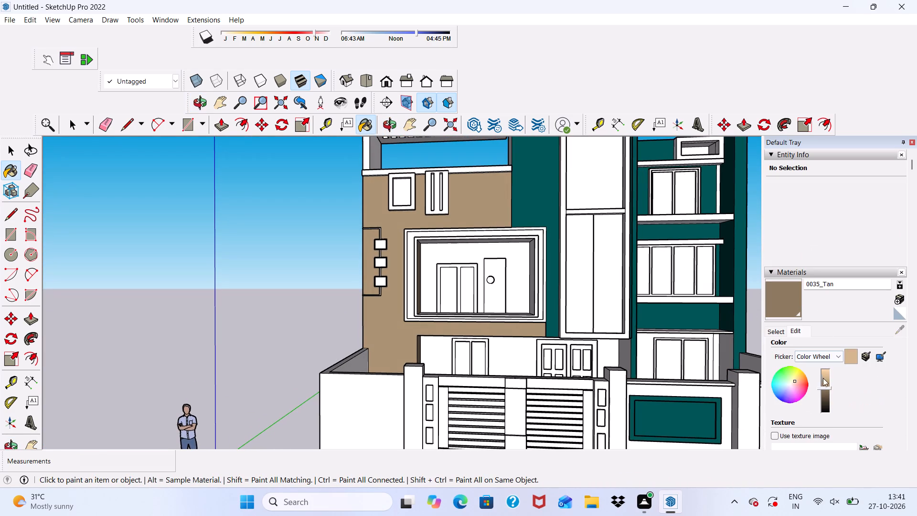
pyautogui.moveTo(826, 387); pyautogui.dragTo(825, 384)
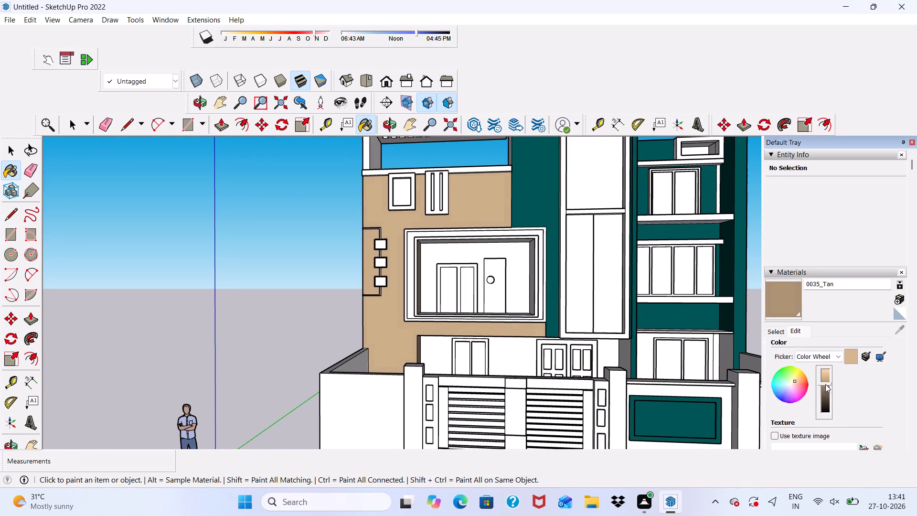
pyautogui.moveTo(825, 384); pyautogui.dragTo(825, 383)
# Paint the back wall and ceiling of the balcony recess with 0035_Tan.
pyautogui.scroll(4, 596, 241)
pyautogui.moveTo(374, 345); pyautogui.dragTo(395, 276, button='middle')
pyautogui.scroll(12, 395, 276)
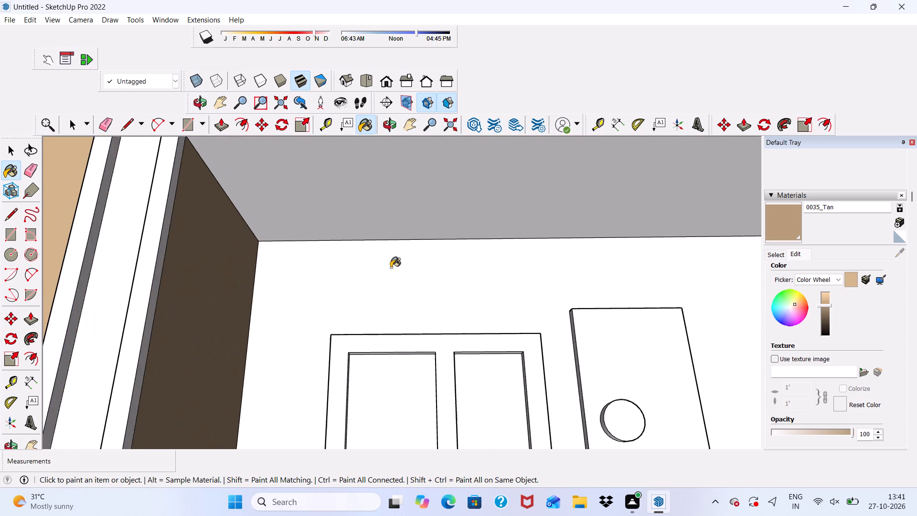
pyautogui.click(390, 268)
pyautogui.scroll(-6, 289, 252)
pyautogui.scroll(4, 318, 213)
pyautogui.click(318, 213)
# Paint the tower-side inner wall of the balcony recess with 0035_Tan.
pyautogui.scroll(-5, 308, 215)
pyautogui.moveTo(249, 262); pyautogui.dragTo(338, 295, button='middle')
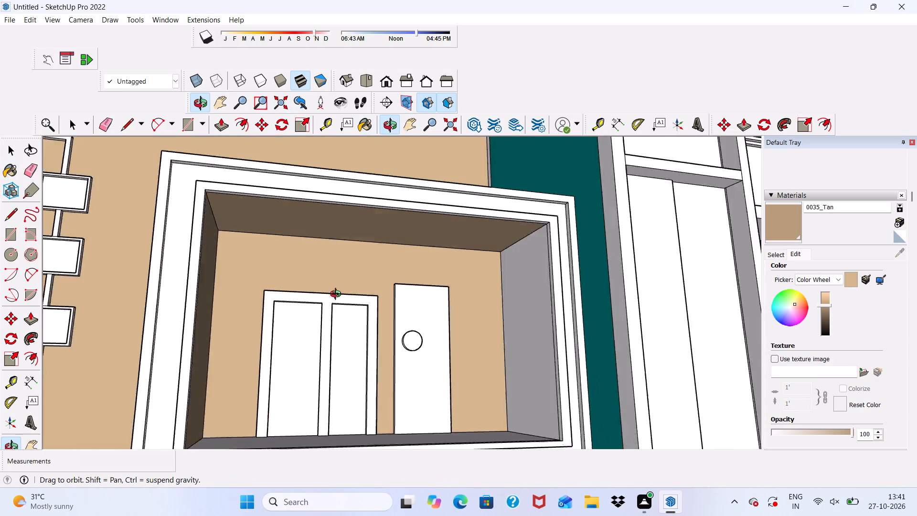
pyautogui.moveTo(338, 295); pyautogui.dragTo(389, 319, button='middle')
pyautogui.scroll(3, 441, 316)
pyautogui.click(476, 292)
# Inspect the painted balcony recess and the ground-floor walls and ceiling beneath it.
pyautogui.scroll(-5, 390, 227)
pyautogui.moveTo(361, 320); pyautogui.dragTo(216, 372, button='middle')
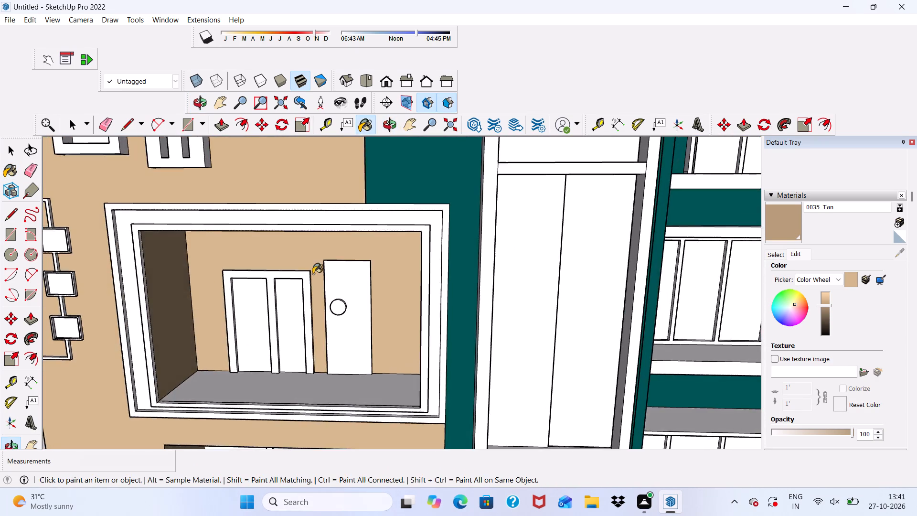
pyautogui.scroll(-7, 313, 274)
pyautogui.moveTo(297, 375); pyautogui.dragTo(294, 287, button='middle')
pyautogui.scroll(-1, 298, 368)
pyautogui.scroll(12, 294, 317)
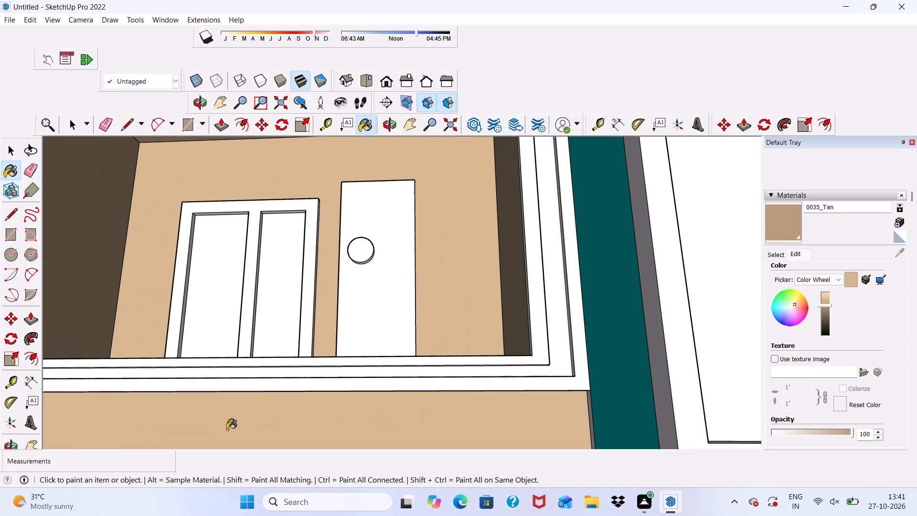
pyautogui.moveTo(180, 512); pyautogui.dragTo(177, 501, button='middle')
pyautogui.scroll(-9, 235, 275)
pyautogui.scroll(7, 267, 305)
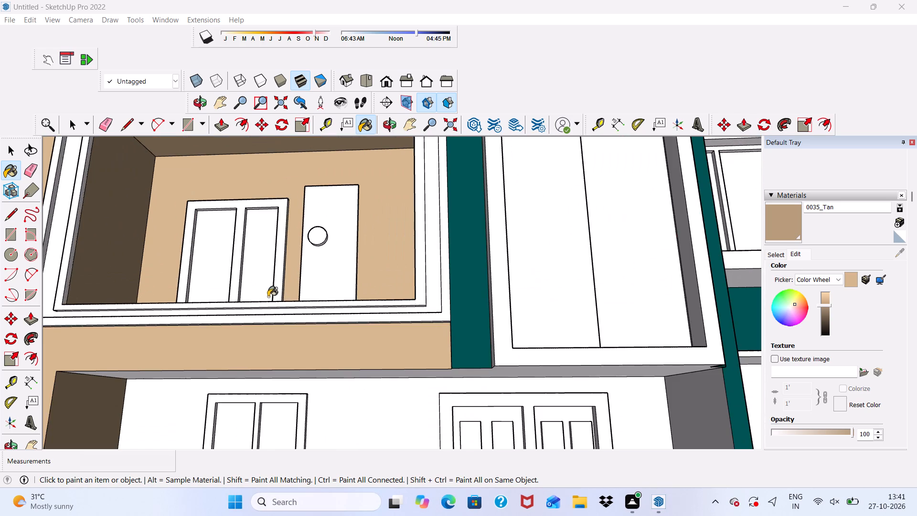
# Paint the underside of the projecting lower wing, above the ground-floor window wall, with 0035_Tan.
pyautogui.moveTo(268, 316); pyautogui.dragTo(233, 358, button='middle')
pyautogui.scroll(2, 233, 358)
pyautogui.scroll(-5, 217, 163)
pyautogui.scroll(11, 261, 328)
pyautogui.moveTo(261, 328); pyautogui.dragTo(260, 308, button='middle')
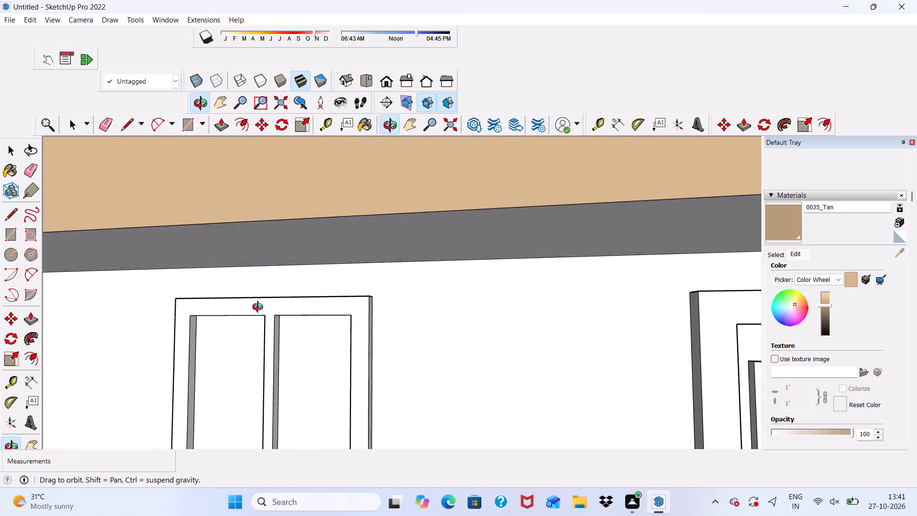
pyautogui.moveTo(260, 308); pyautogui.dragTo(257, 293, button='middle')
pyautogui.click(261, 226)
pyautogui.scroll(-15, 246, 228)
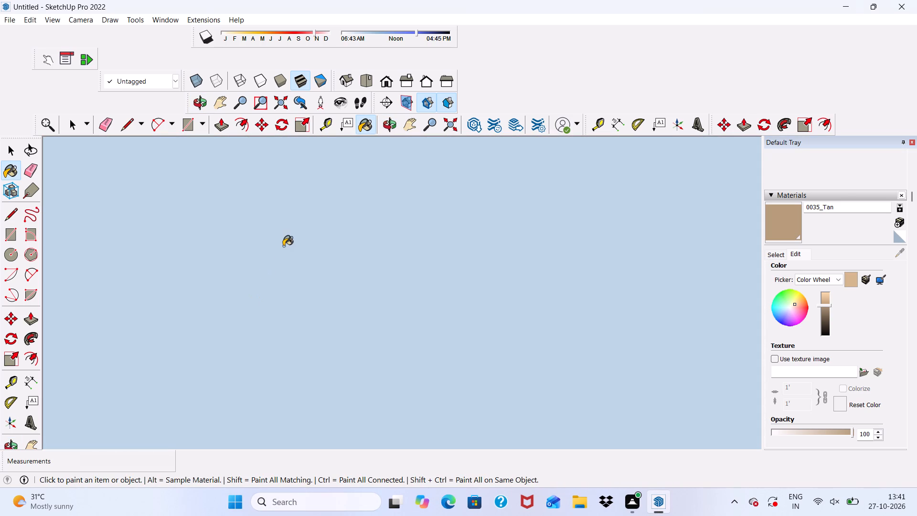
pyautogui.scroll(-11, 283, 246)
# Examine the painted balcony recess, wing soffit and whole facade from the front and from both sides.
pyautogui.click(382, 81)
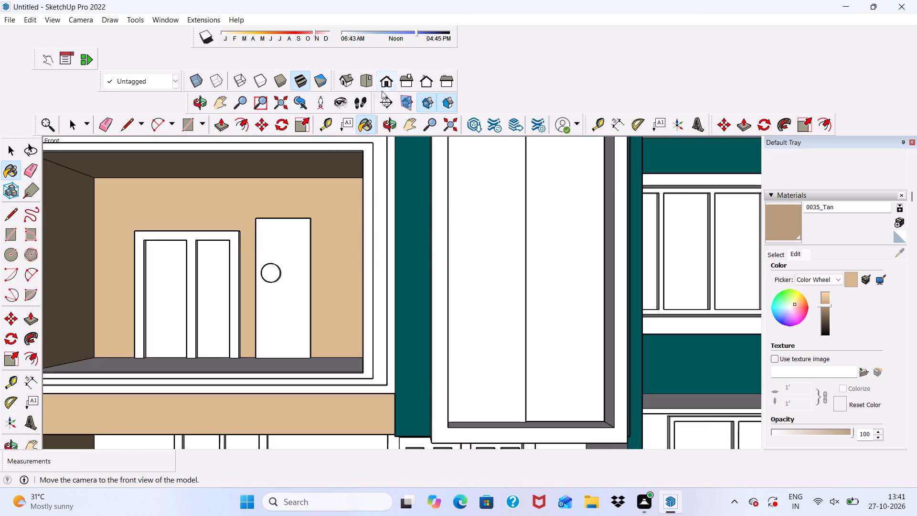
pyautogui.scroll(-14, 388, 227)
pyautogui.moveTo(268, 234); pyautogui.dragTo(391, 294, button='middle')
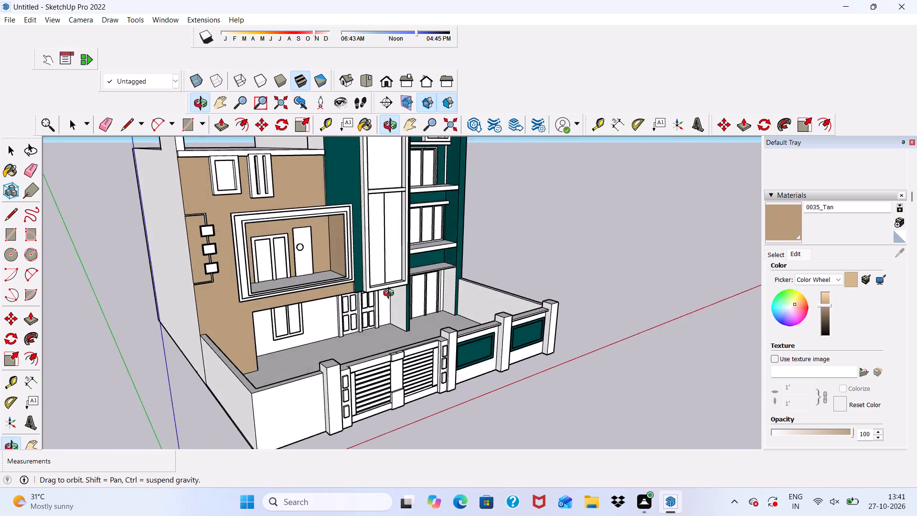
pyautogui.moveTo(391, 294); pyautogui.dragTo(384, 294, button='middle')
pyautogui.scroll(5, 224, 237)
pyautogui.moveTo(301, 300); pyautogui.dragTo(135, 235, button='middle')
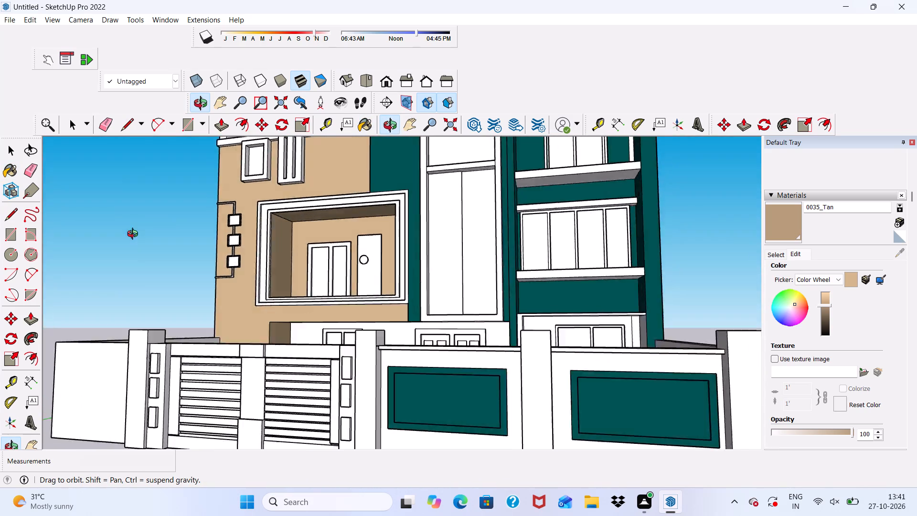
pyautogui.moveTo(135, 235); pyautogui.dragTo(156, 250, button='middle')
pyautogui.scroll(10, 245, 311)
pyautogui.moveTo(294, 348); pyautogui.dragTo(296, 256, button='middle')
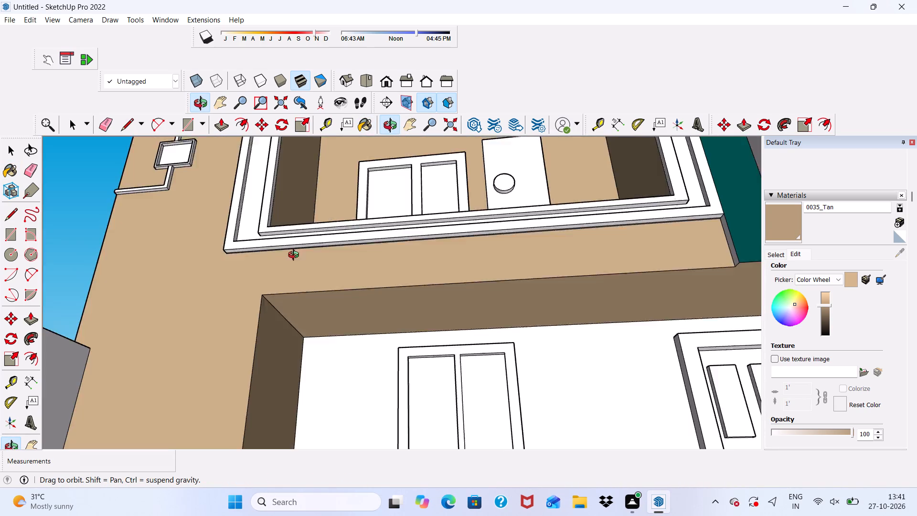
pyautogui.moveTo(296, 256); pyautogui.dragTo(311, 260, button='middle')
pyautogui.scroll(-11, 267, 245)
pyautogui.click(380, 79)
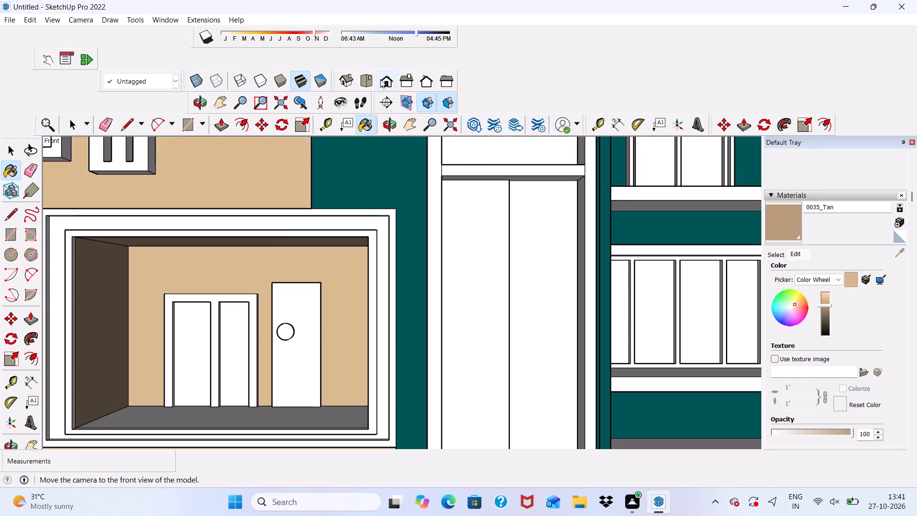
pyautogui.scroll(-11, 284, 209)
pyautogui.moveTo(420, 327); pyautogui.dragTo(289, 373, button='middle')
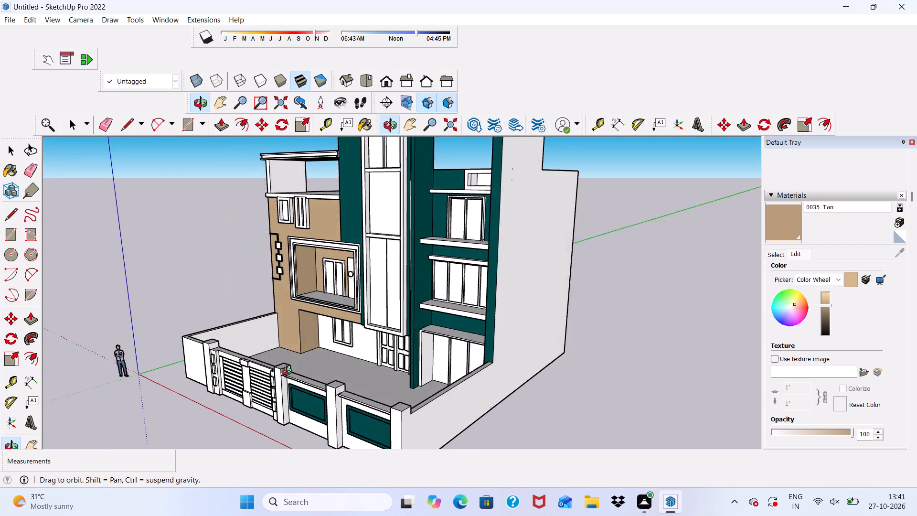
pyautogui.moveTo(289, 373); pyautogui.dragTo(406, 357, button='middle')
# Paint the middle and top wall panels of the tower's framed vertical bay with 0035_Tan.
pyautogui.scroll(5, 375, 299)
pyautogui.scroll(5, 346, 248)
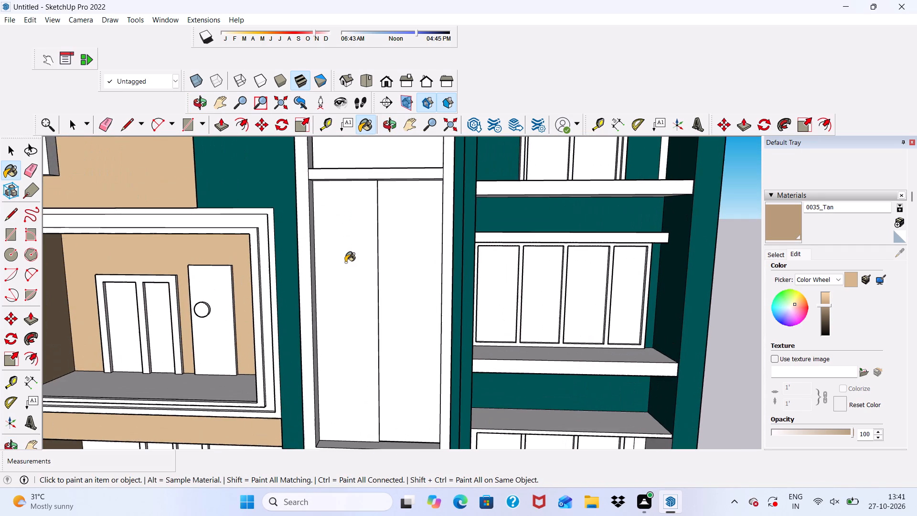
pyautogui.scroll(-6, 338, 244)
pyautogui.scroll(3, 354, 176)
pyautogui.click(354, 176)
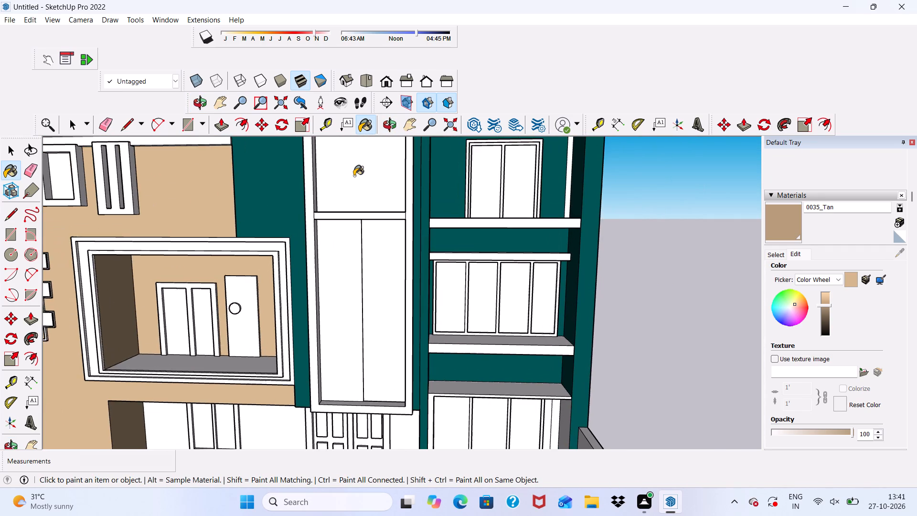
pyautogui.scroll(-11, 286, 242)
pyautogui.scroll(4, 311, 183)
pyautogui.click(323, 156)
# Paint the front edge and inner face of the lower wing's roof-terrace side wall with 0035_Tan.
pyautogui.scroll(-5, 308, 179)
pyautogui.scroll(2, 296, 162)
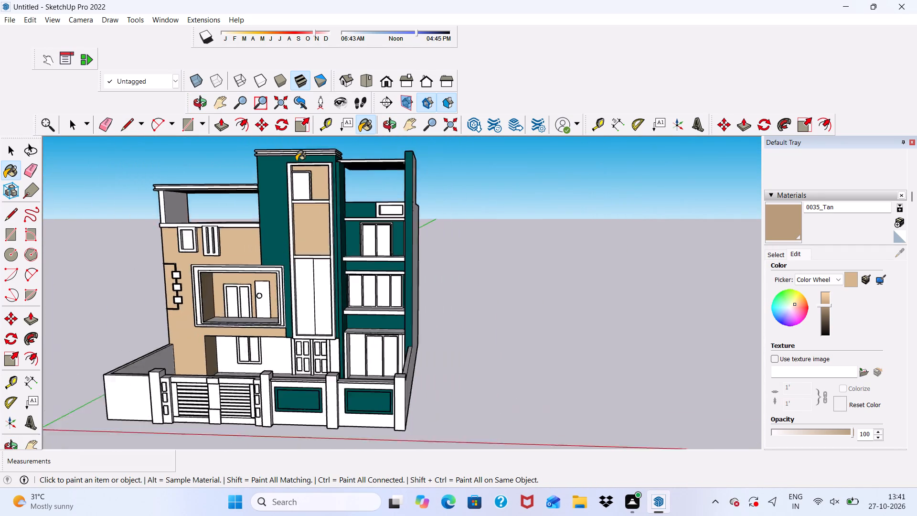
pyautogui.scroll(4, 296, 161)
pyautogui.scroll(5, 302, 254)
pyautogui.scroll(-11, 302, 244)
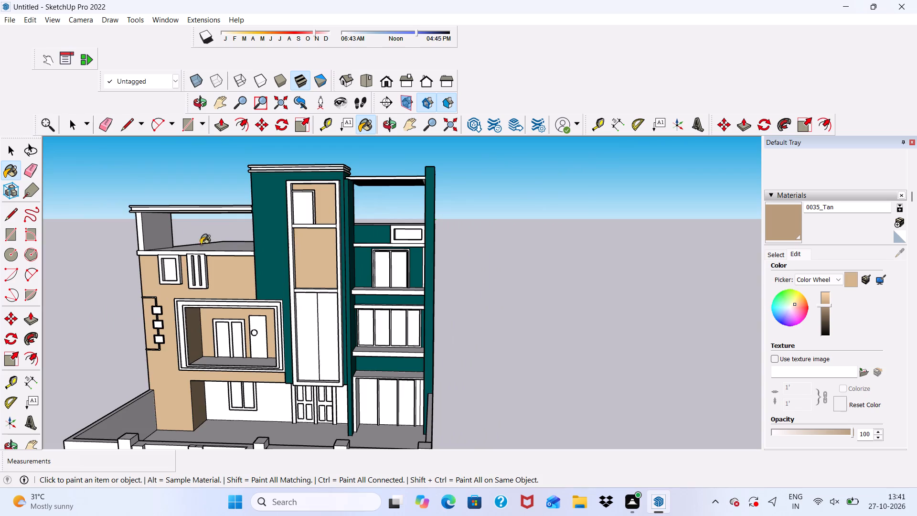
pyautogui.scroll(15, 144, 231)
pyautogui.click(182, 219)
pyautogui.click(212, 234)
pyautogui.scroll(-2, 210, 257)
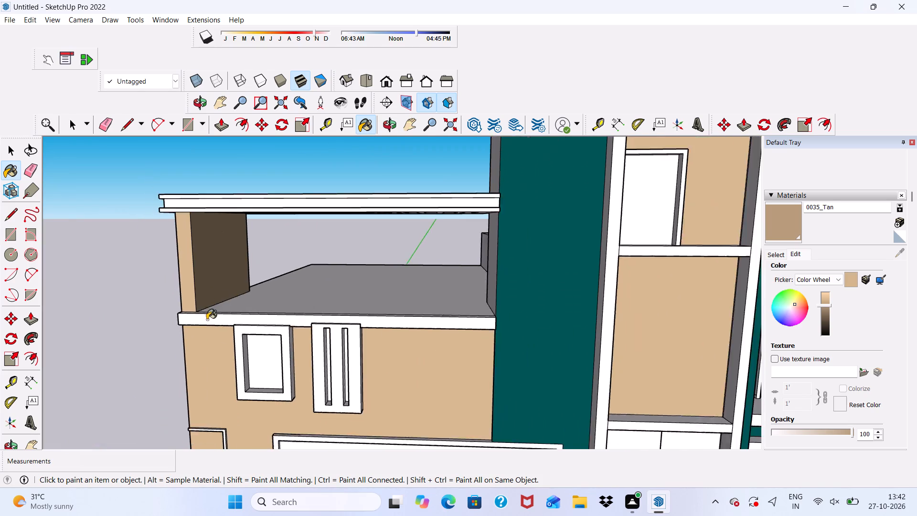
# Paint the front face of the ledge band along the lower wing's terrace edge with 0035_Tan.
pyautogui.scroll(8, 220, 296)
pyautogui.scroll(-6, 199, 299)
pyautogui.moveTo(199, 298); pyautogui.dragTo(260, 290, button='middle')
pyautogui.scroll(4, 242, 326)
pyautogui.click(226, 343)
pyautogui.scroll(-5, 205, 268)
pyautogui.moveTo(235, 348); pyautogui.dragTo(226, 255, button='middle')
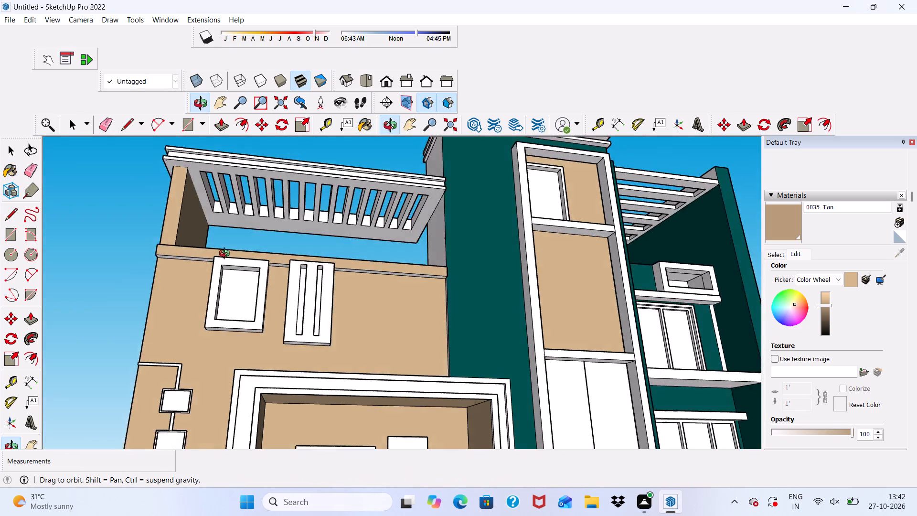
pyautogui.moveTo(226, 255); pyautogui.dragTo(263, 291, button='middle')
# Paint the three underside segments of the terrace ledge band, between and beside the two wall ornaments, with 0035_Tan.
pyautogui.scroll(11, 253, 291)
pyautogui.scroll(-1, 241, 261)
pyautogui.moveTo(241, 261); pyautogui.dragTo(238, 191, button='middle')
pyautogui.scroll(5, 204, 220)
pyautogui.click(160, 204)
pyautogui.scroll(-2, 219, 226)
pyautogui.scroll(2, 436, 261)
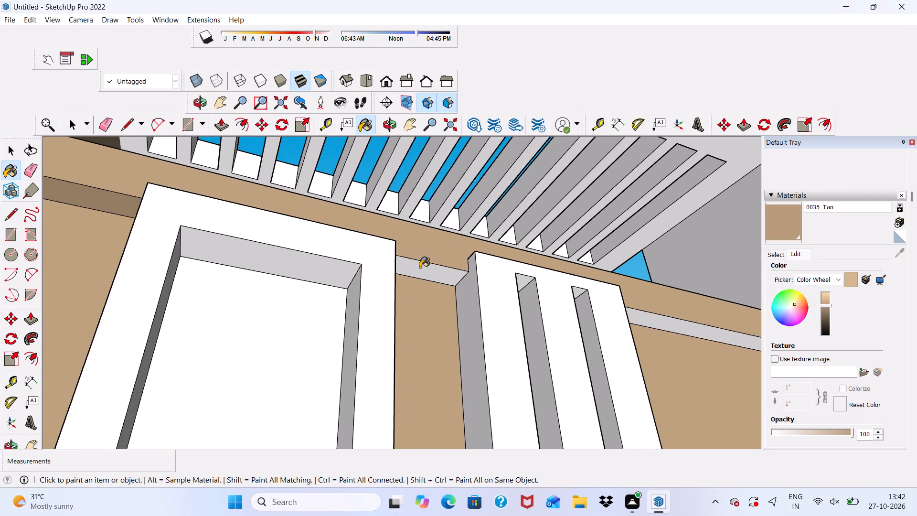
pyautogui.click(420, 268)
pyautogui.scroll(-3, 492, 266)
pyautogui.scroll(4, 613, 312)
pyautogui.click(627, 309)
pyautogui.scroll(-5, 470, 283)
pyautogui.scroll(-3, 139, 239)
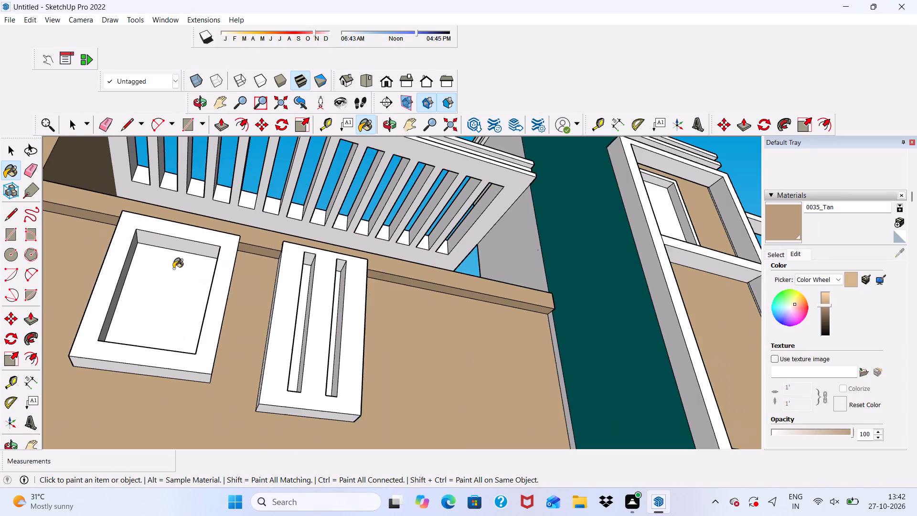
pyautogui.scroll(-5, 173, 269)
# Paint the band between the outer and inner borders of the balcony frame with 0035_Tan.
pyautogui.moveTo(224, 286); pyautogui.dragTo(250, 351, button='middle')
pyautogui.scroll(-10, 255, 268)
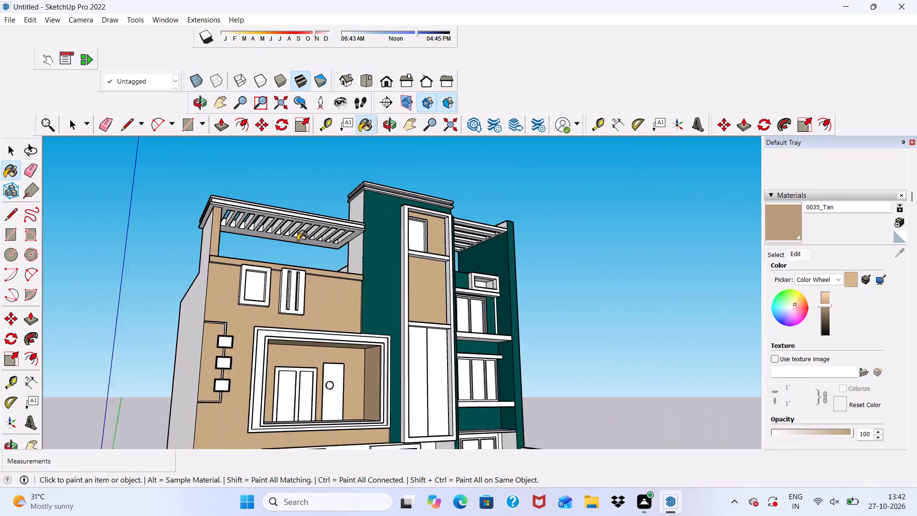
pyautogui.scroll(-1, 298, 241)
pyautogui.moveTo(297, 267); pyautogui.dragTo(247, 267, button='middle')
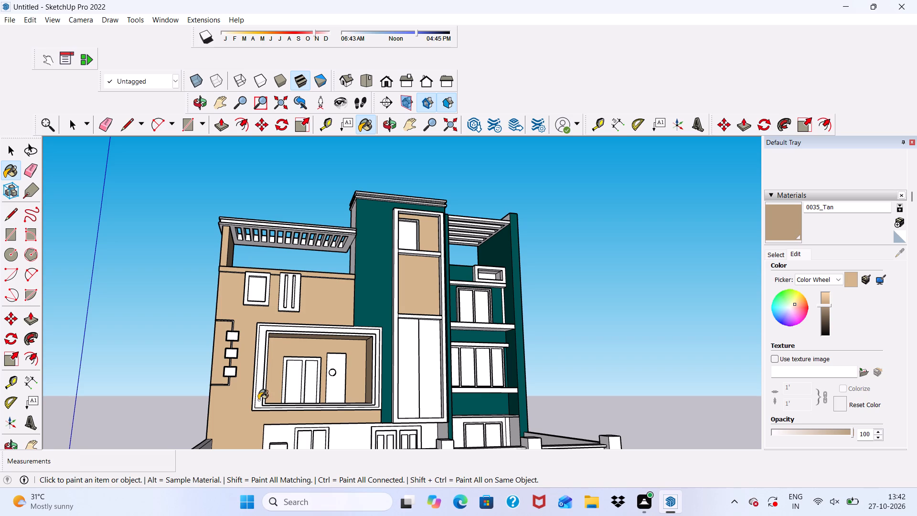
pyautogui.scroll(-6, 299, 318)
pyautogui.scroll(1, 308, 377)
pyautogui.moveTo(308, 377); pyautogui.dragTo(260, 448, button='middle')
pyautogui.scroll(1, 249, 436)
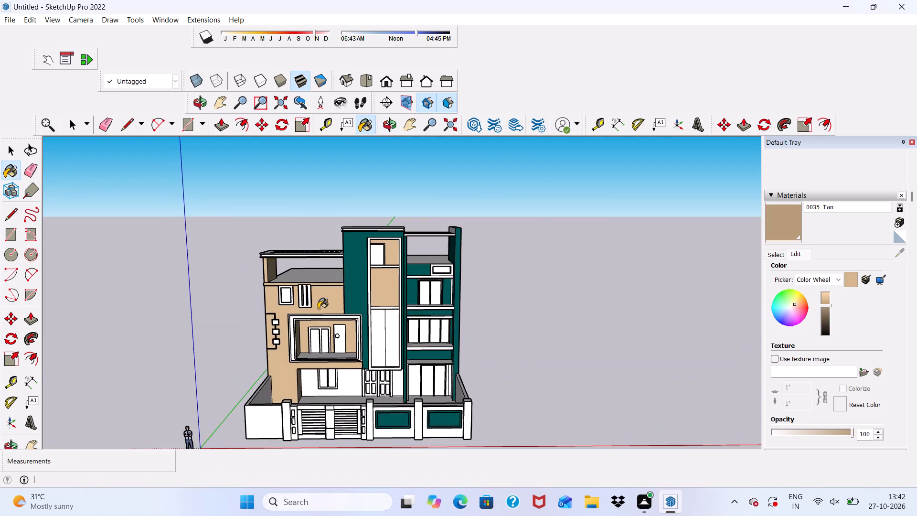
pyautogui.scroll(15, 318, 309)
pyautogui.click(274, 278)
pyautogui.moveTo(273, 277); pyautogui.dragTo(289, 219, button='middle')
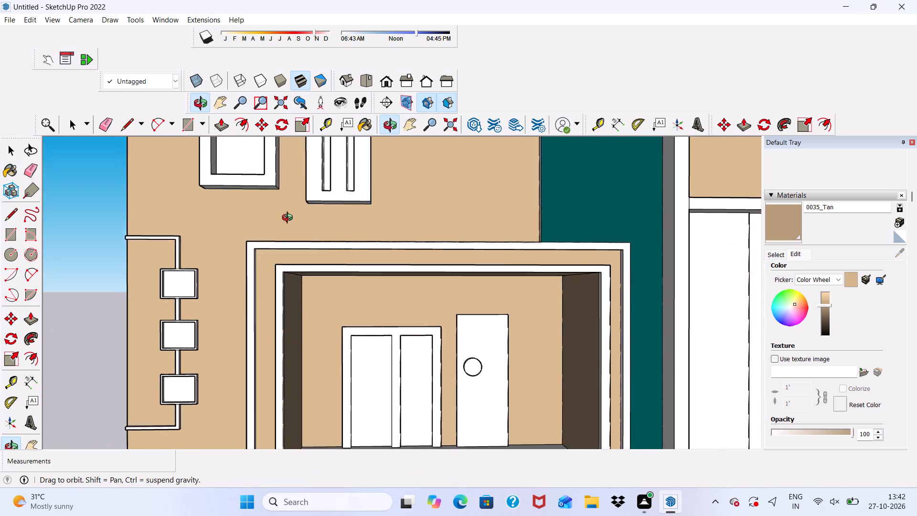
pyautogui.moveTo(289, 219); pyautogui.dragTo(299, 201, button='middle')
# Examine the balcony frame, ground-floor walls and doors, and overall facade for surfaces still lacking colour.
pyautogui.scroll(1, 343, 216)
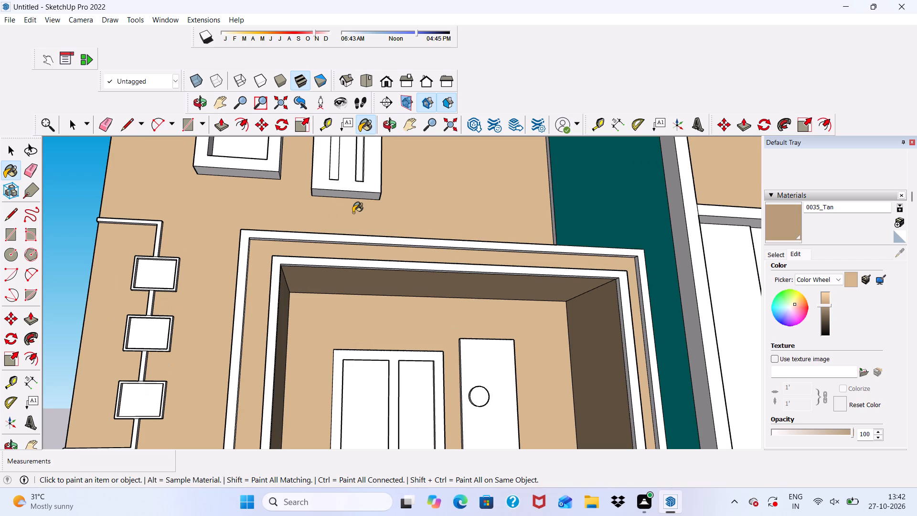
pyautogui.scroll(-2, 235, 17)
pyautogui.scroll(-6, 302, 231)
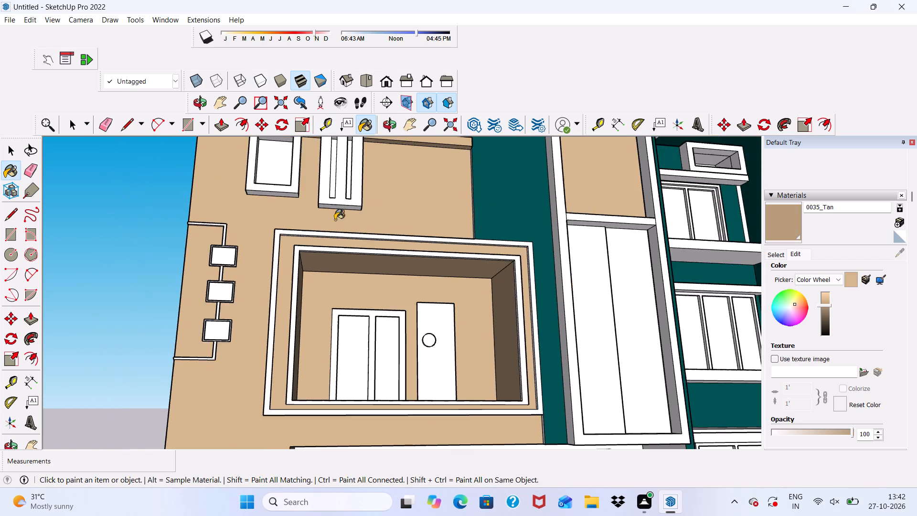
pyautogui.scroll(-6, 327, 193)
pyautogui.moveTo(333, 238); pyautogui.dragTo(326, 332, button='middle')
pyautogui.scroll(12, 326, 332)
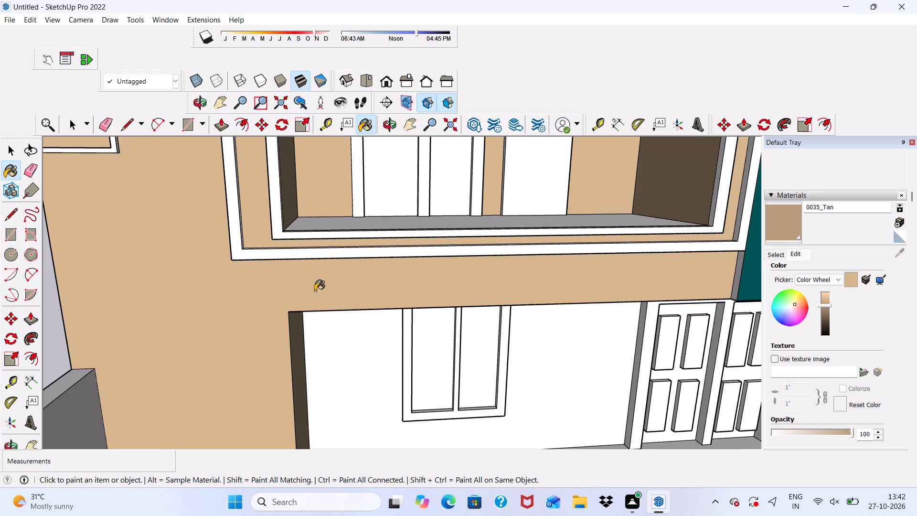
pyautogui.scroll(2, 317, 288)
pyautogui.scroll(-6, 317, 301)
pyautogui.moveTo(313, 333); pyautogui.dragTo(206, 324, button='middle')
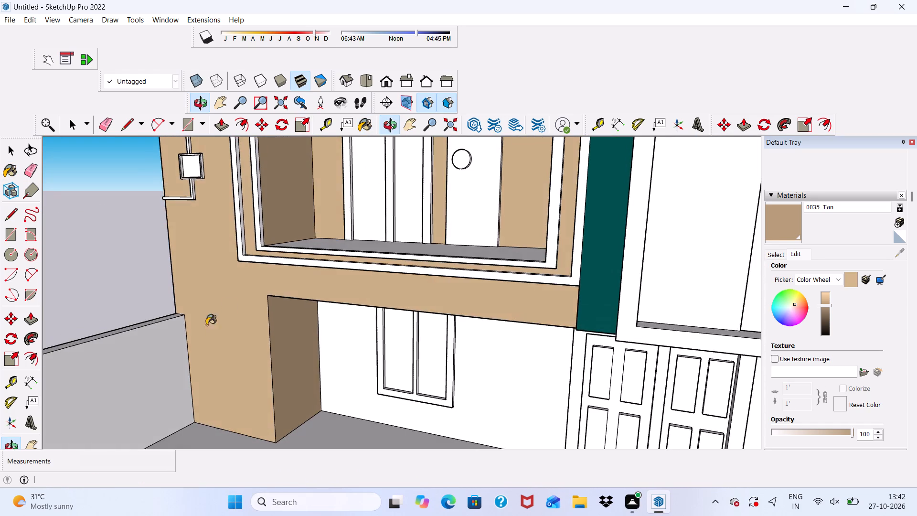
pyautogui.scroll(-6, 288, 251)
pyautogui.scroll(5, 335, 309)
pyautogui.moveTo(335, 309); pyautogui.dragTo(346, 293, button='middle')
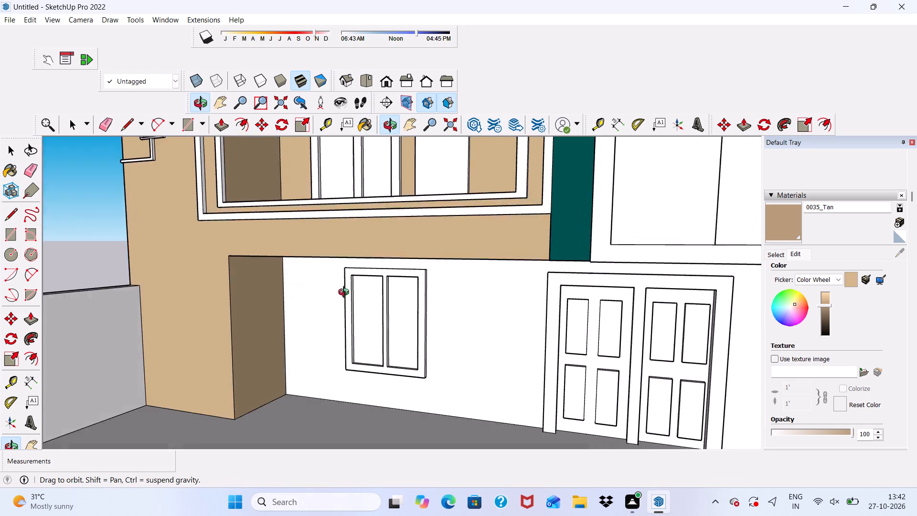
pyautogui.moveTo(346, 293); pyautogui.dragTo(352, 311, button='middle')
pyautogui.scroll(-5, 82, 301)
pyautogui.moveTo(208, 295); pyautogui.dragTo(430, 250, button='middle')
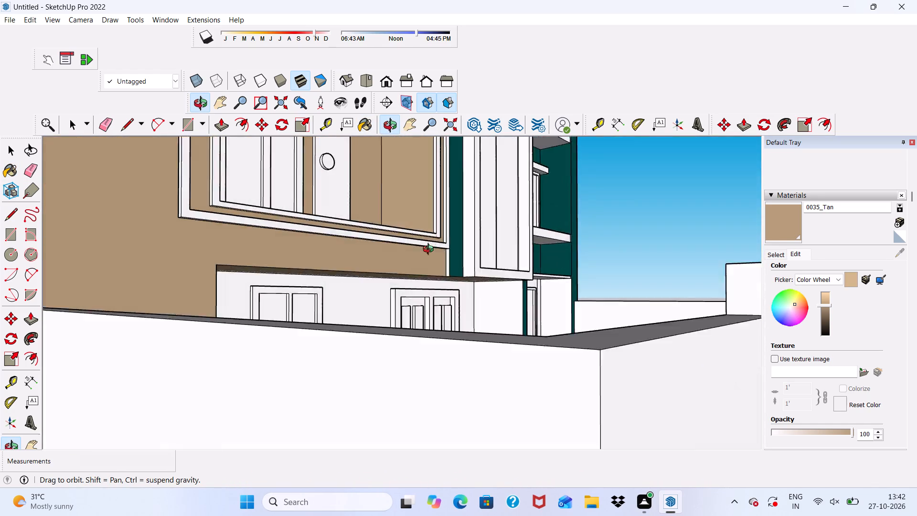
pyautogui.moveTo(430, 250); pyautogui.dragTo(349, 305, button='middle')
pyautogui.scroll(1, 348, 301)
pyautogui.scroll(-1, 357, 285)
pyautogui.scroll(1, 538, 326)
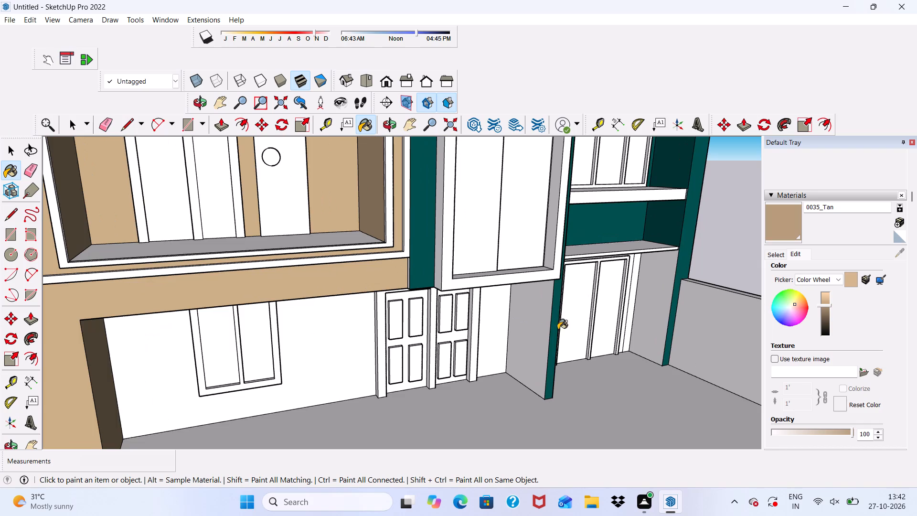
pyautogui.scroll(6, 557, 348)
pyautogui.scroll(-6, 511, 301)
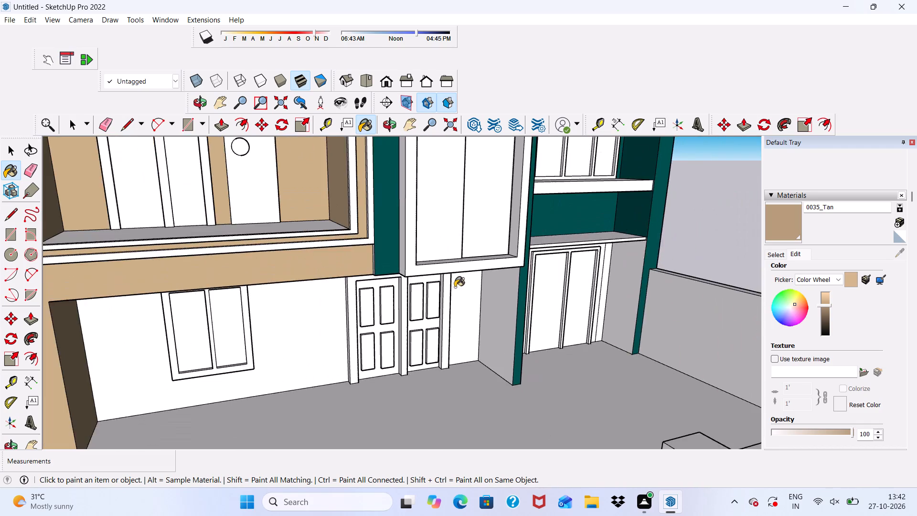
pyautogui.scroll(-7, 452, 290)
pyautogui.moveTo(419, 328); pyautogui.dragTo(300, 303, button='middle')
pyautogui.scroll(-6, 334, 275)
pyautogui.scroll(2, 436, 296)
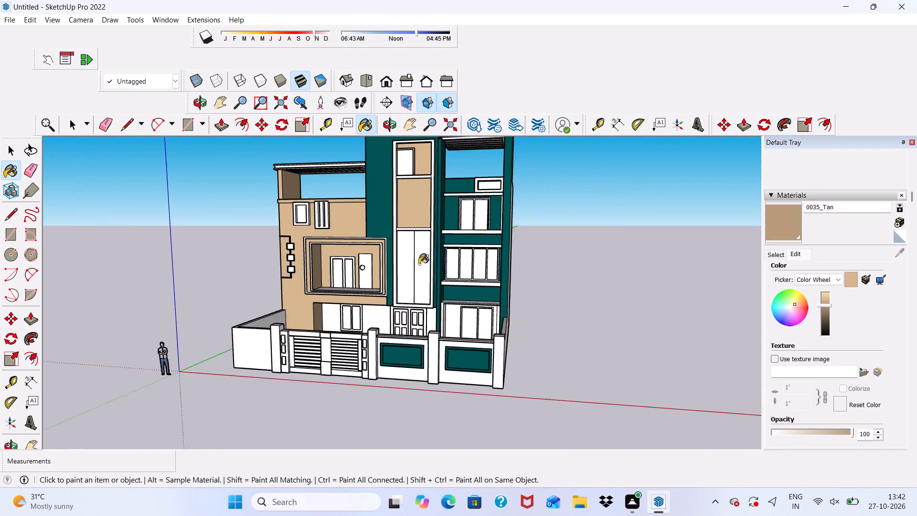
pyautogui.scroll(7, 419, 264)
pyautogui.scroll(-10, 377, 165)
pyautogui.scroll(9, 368, 260)
# Paint the top face of the lower wing's terrace ledge band with 0035_Tan.
pyautogui.moveTo(318, 257); pyautogui.dragTo(337, 316, button='middle')
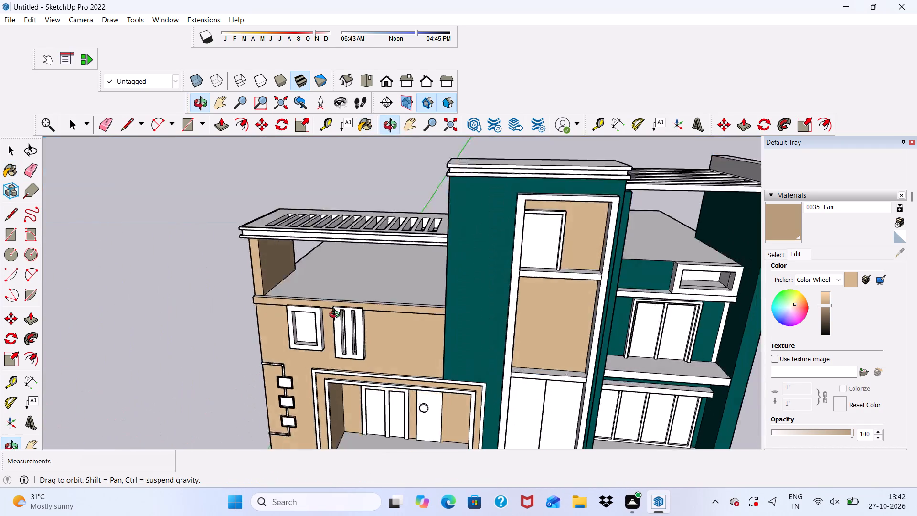
pyautogui.moveTo(337, 316); pyautogui.dragTo(349, 376, button='middle')
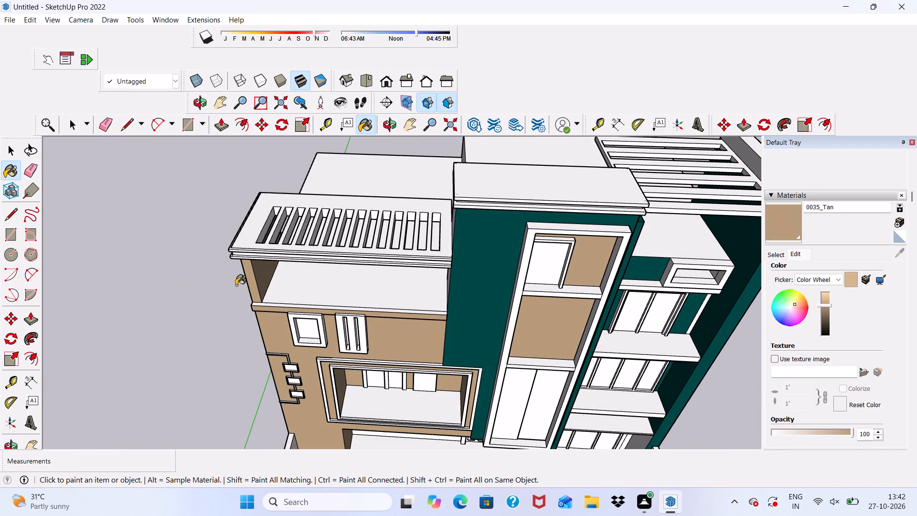
pyautogui.scroll(7, 233, 281)
pyautogui.scroll(7, 258, 235)
pyautogui.scroll(-5, 272, 211)
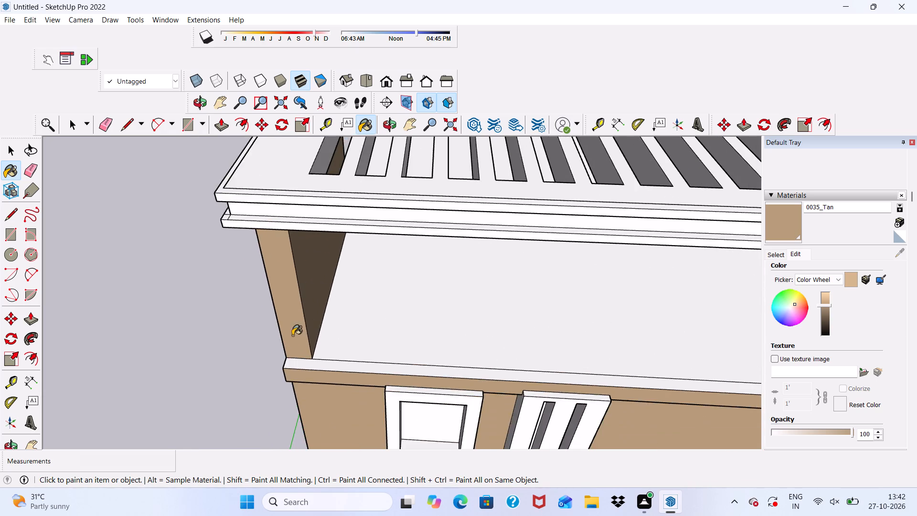
pyautogui.moveTo(292, 335); pyautogui.dragTo(352, 363, button='middle')
pyautogui.scroll(5, 344, 399)
pyautogui.click(341, 367)
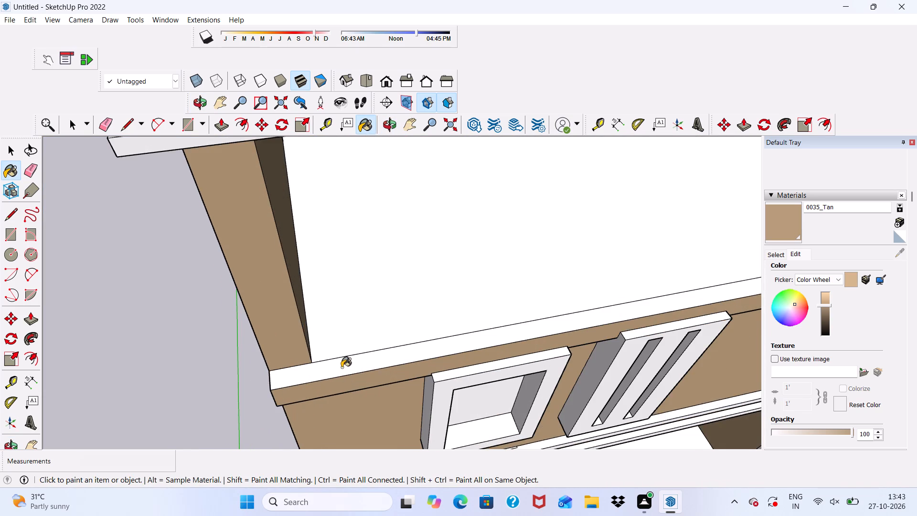
pyautogui.scroll(-5, 235, 357)
pyautogui.moveTo(372, 396); pyautogui.dragTo(373, 211, button='middle')
pyautogui.scroll(5, 373, 211)
pyautogui.scroll(-3, 375, 273)
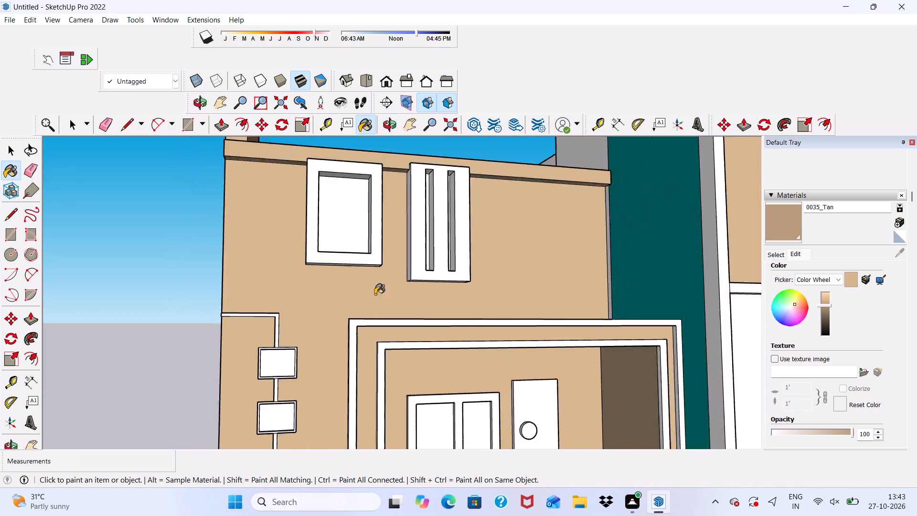
pyautogui.scroll(-2, 375, 294)
pyautogui.moveTo(379, 375); pyautogui.dragTo(319, 320, button='middle')
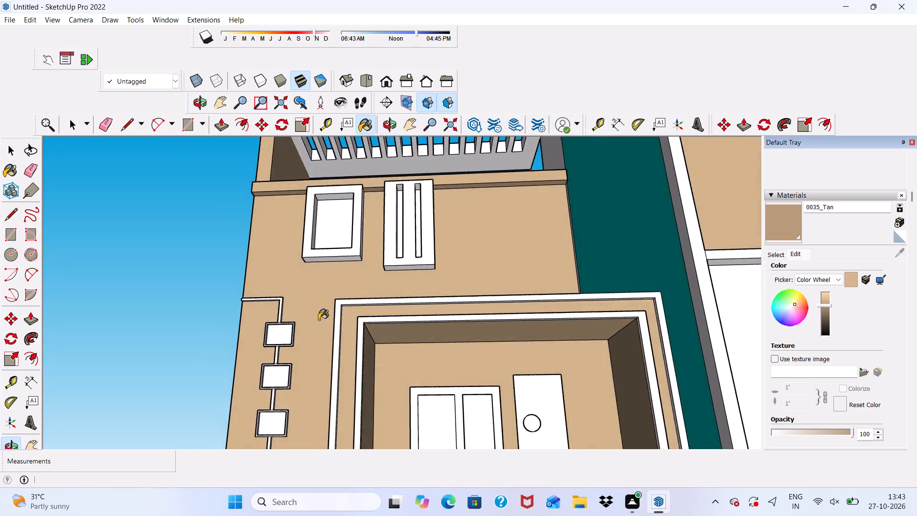
# Examine the whole facade and boundary wall for surfaces still lacking colour.
pyautogui.scroll(2, 319, 320)
pyautogui.scroll(-6, 320, 319)
pyautogui.scroll(-5, 359, 302)
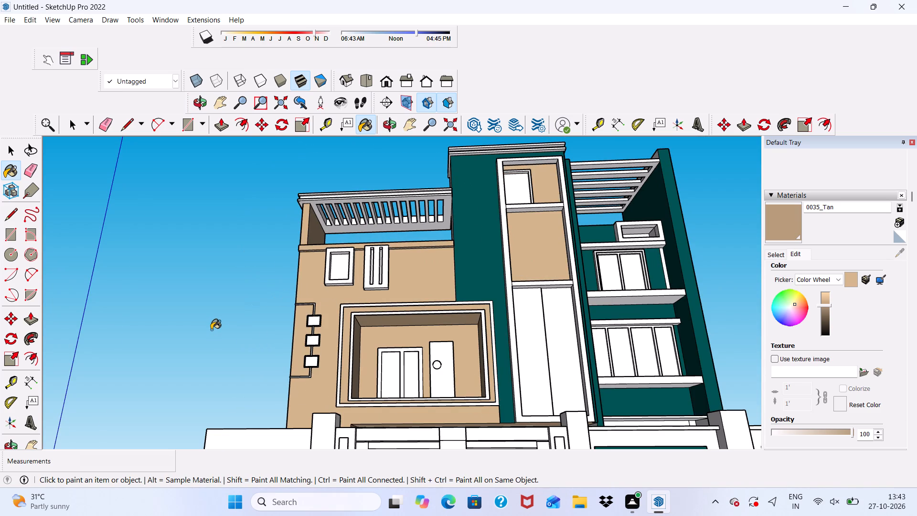
pyautogui.scroll(-5, 310, 296)
pyautogui.moveTo(390, 354); pyautogui.dragTo(382, 457, button='middle')
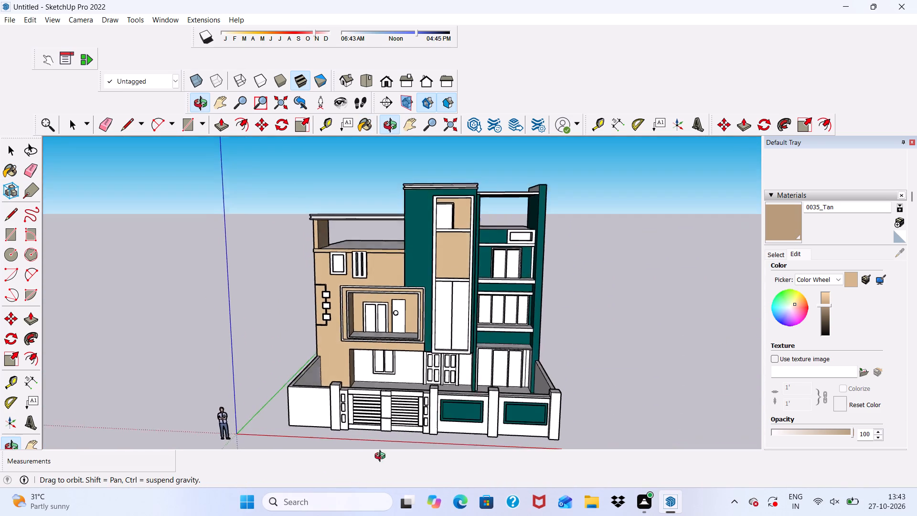
pyautogui.moveTo(382, 457); pyautogui.dragTo(366, 479, button='middle')
pyautogui.scroll(5, 355, 435)
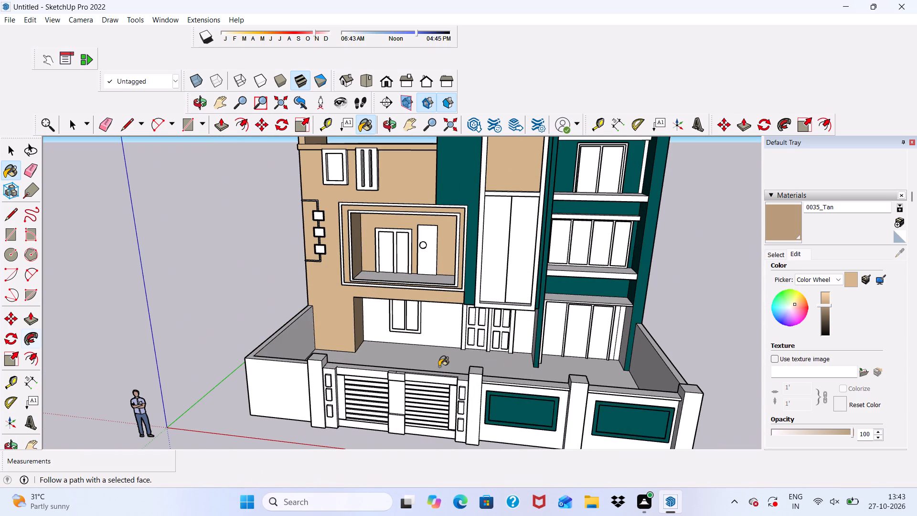
pyautogui.press('space')
pyautogui.scroll(1, 611, 341)
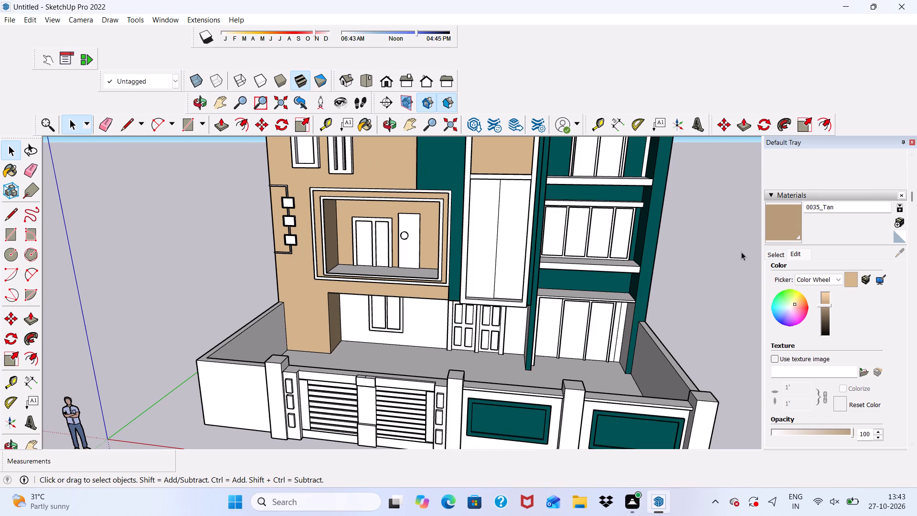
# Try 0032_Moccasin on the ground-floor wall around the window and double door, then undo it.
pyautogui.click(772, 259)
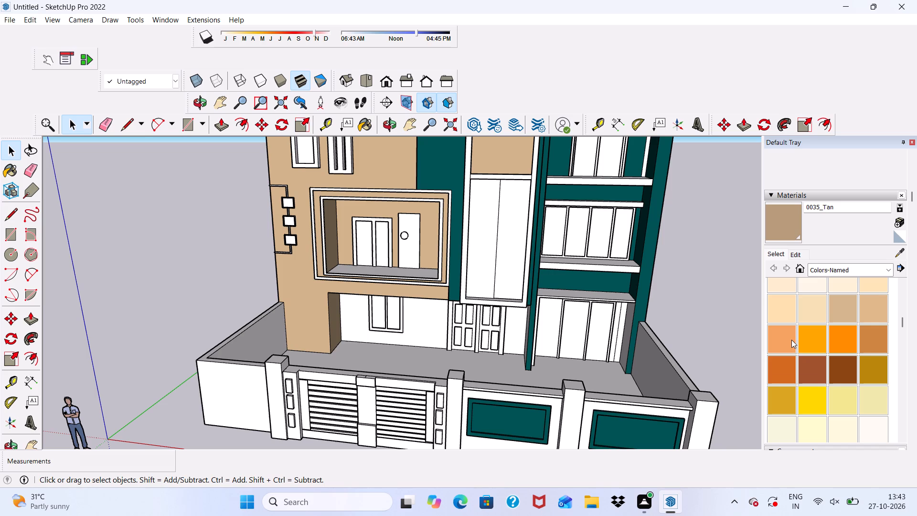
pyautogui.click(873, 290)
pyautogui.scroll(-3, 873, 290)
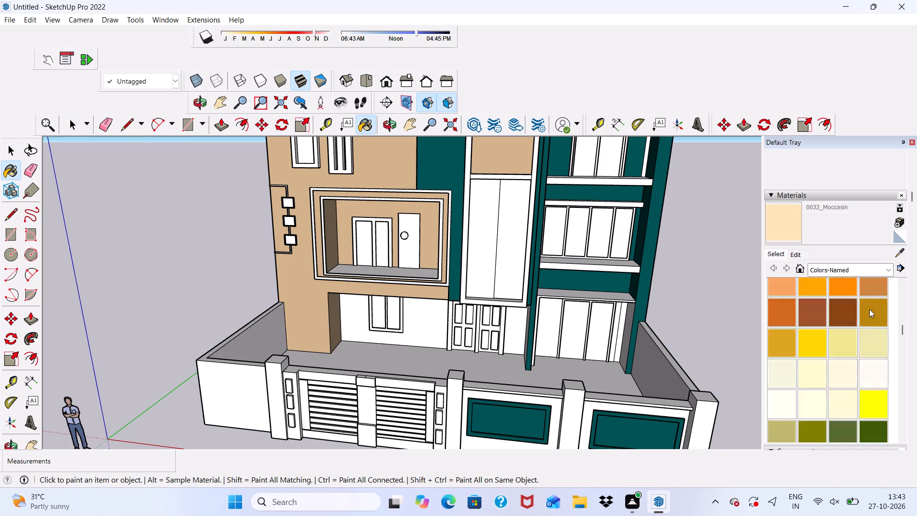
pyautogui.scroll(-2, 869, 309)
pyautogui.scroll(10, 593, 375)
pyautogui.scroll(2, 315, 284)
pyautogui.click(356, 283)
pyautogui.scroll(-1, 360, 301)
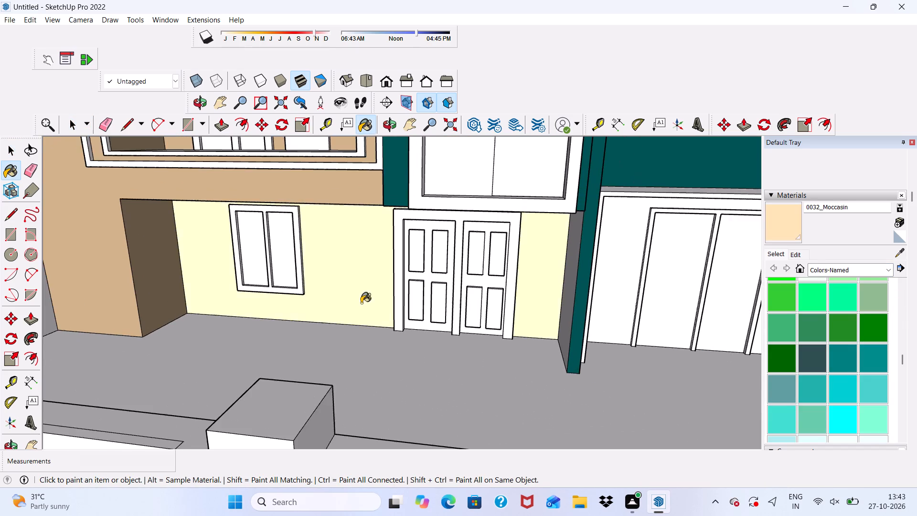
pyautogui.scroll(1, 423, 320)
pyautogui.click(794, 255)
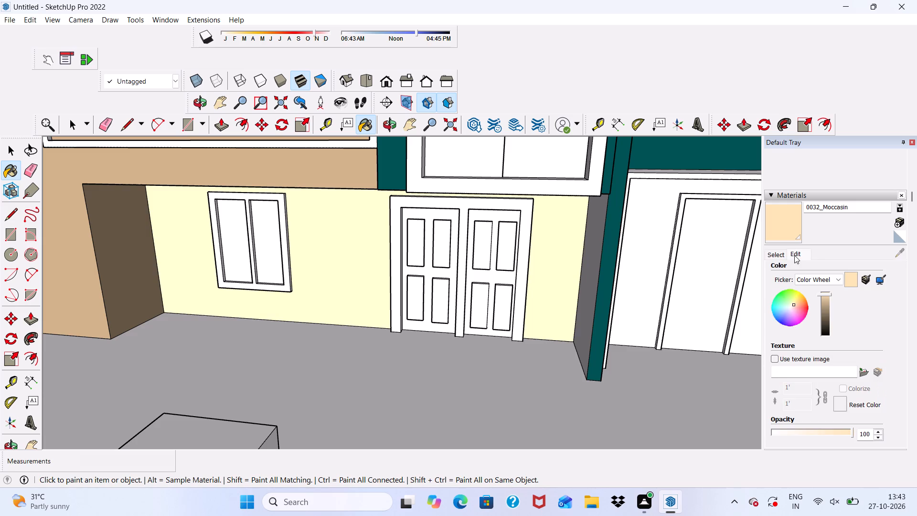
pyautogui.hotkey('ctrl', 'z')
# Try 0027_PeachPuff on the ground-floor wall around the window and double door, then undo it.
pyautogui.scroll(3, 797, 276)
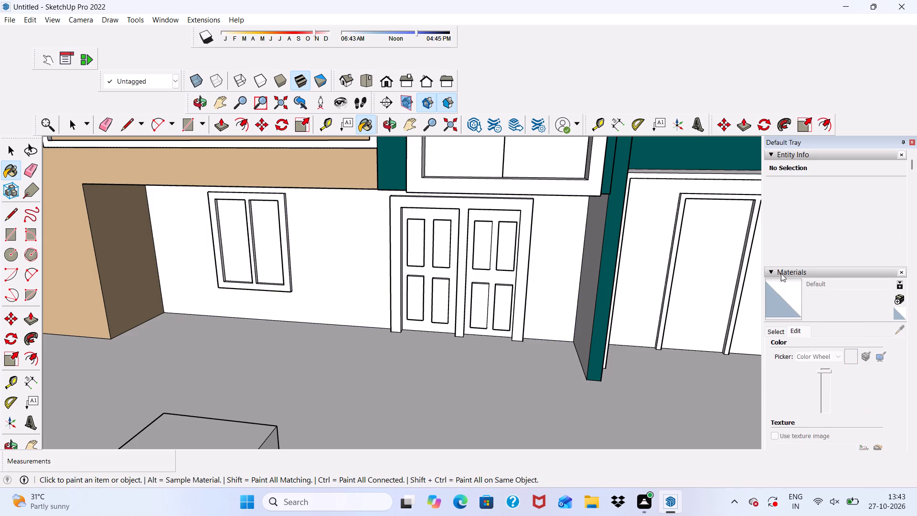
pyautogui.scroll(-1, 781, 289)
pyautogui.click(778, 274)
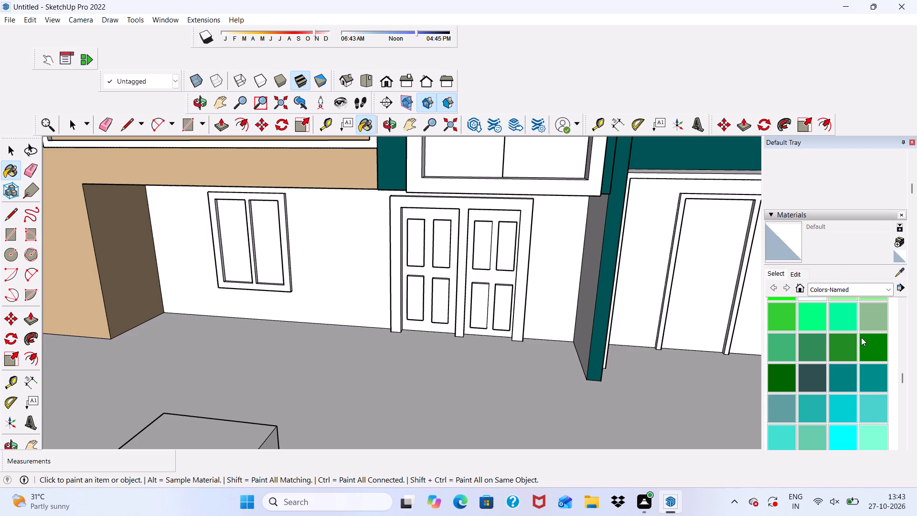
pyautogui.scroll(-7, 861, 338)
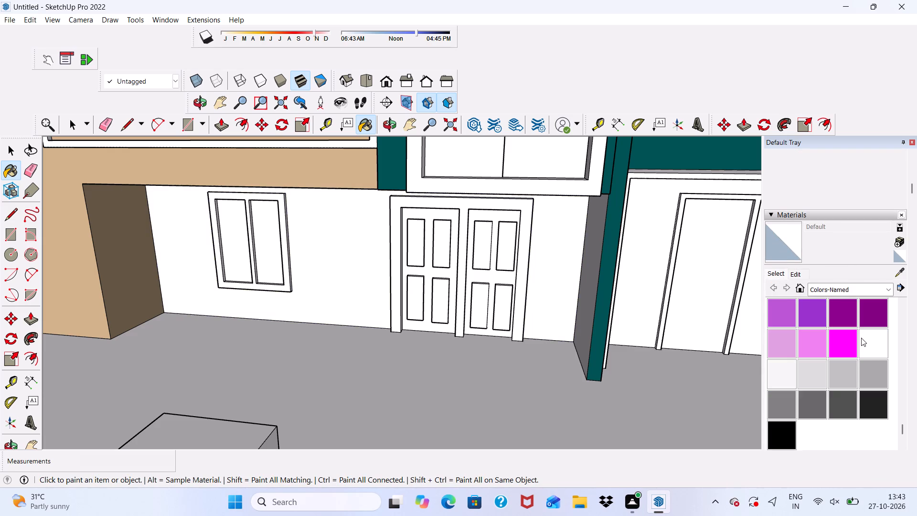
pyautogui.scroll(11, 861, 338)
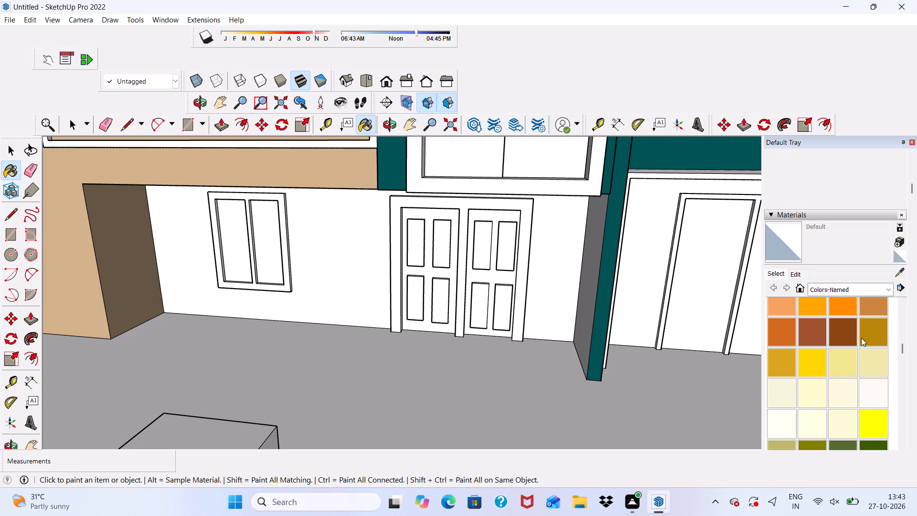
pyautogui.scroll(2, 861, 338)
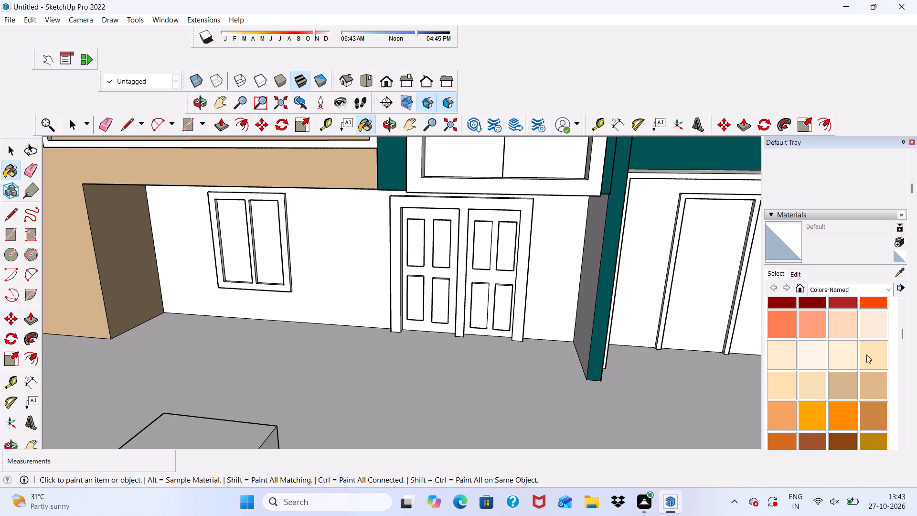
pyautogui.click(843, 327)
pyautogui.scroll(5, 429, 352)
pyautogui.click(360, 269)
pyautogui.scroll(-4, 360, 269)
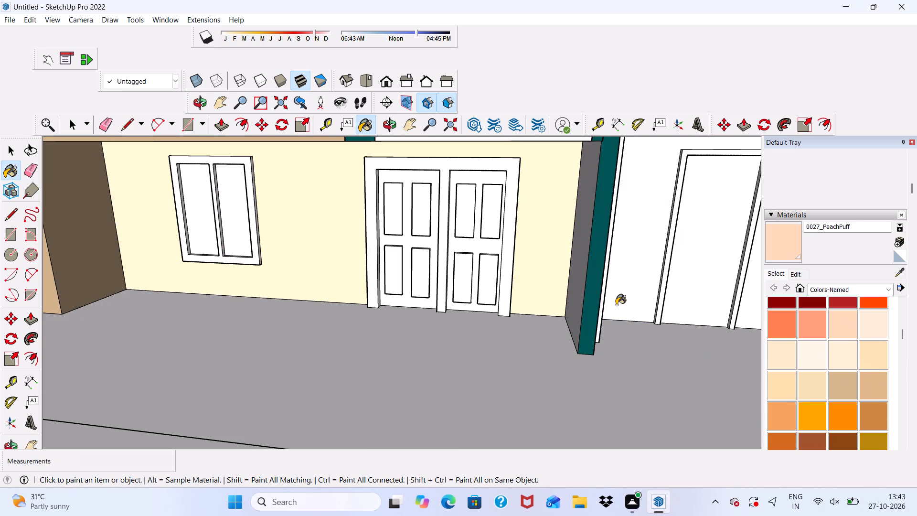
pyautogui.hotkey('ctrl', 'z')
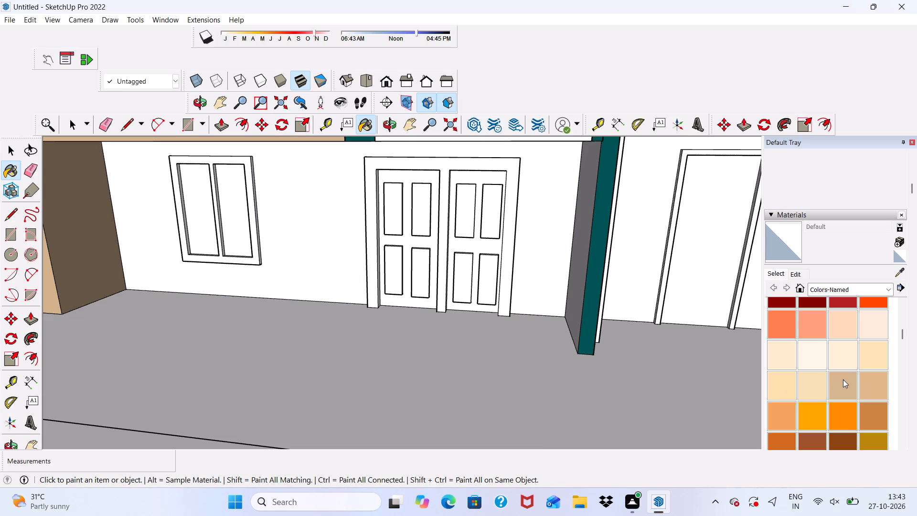
# Paint the plain front boundary wall section beside the gate with 0034_Wheat.
pyautogui.scroll(3, 850, 338)
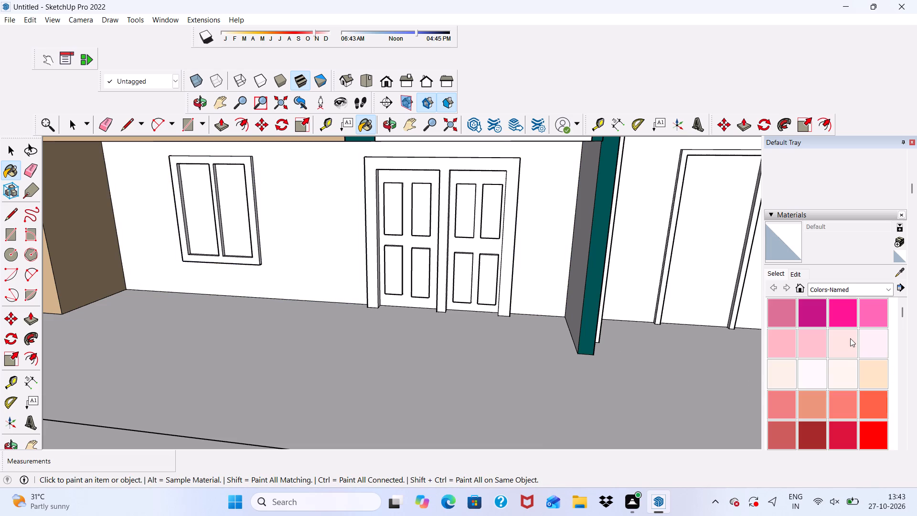
pyautogui.scroll(1, 850, 338)
pyautogui.scroll(-4, 850, 338)
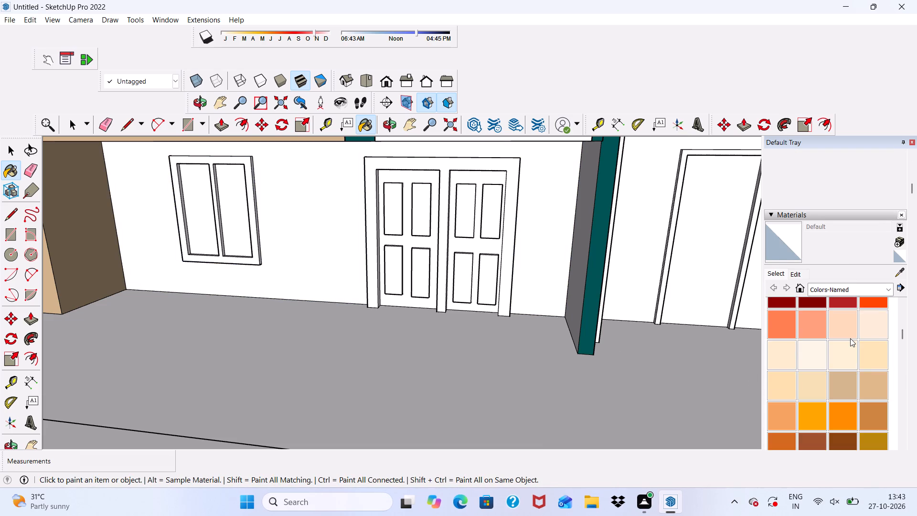
pyautogui.scroll(-1, 850, 338)
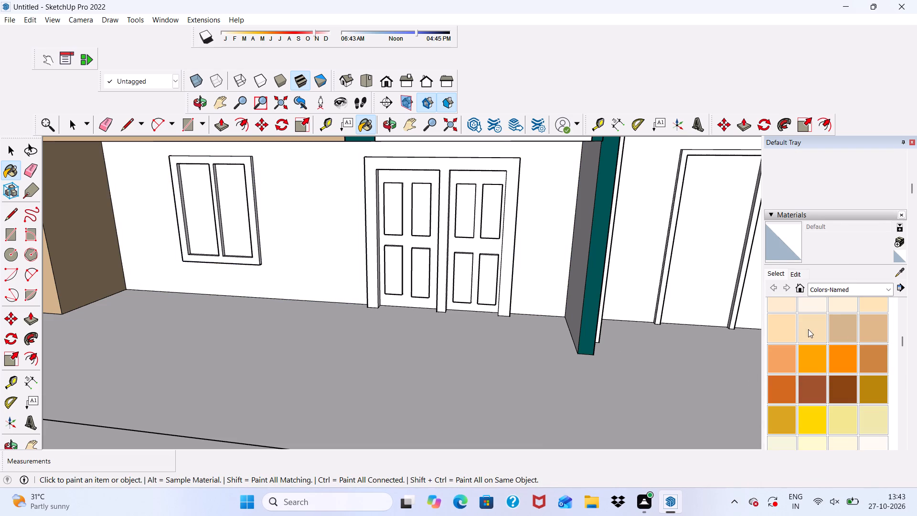
pyautogui.click(808, 329)
pyautogui.scroll(-5, 468, 298)
pyautogui.scroll(-8, 653, 331)
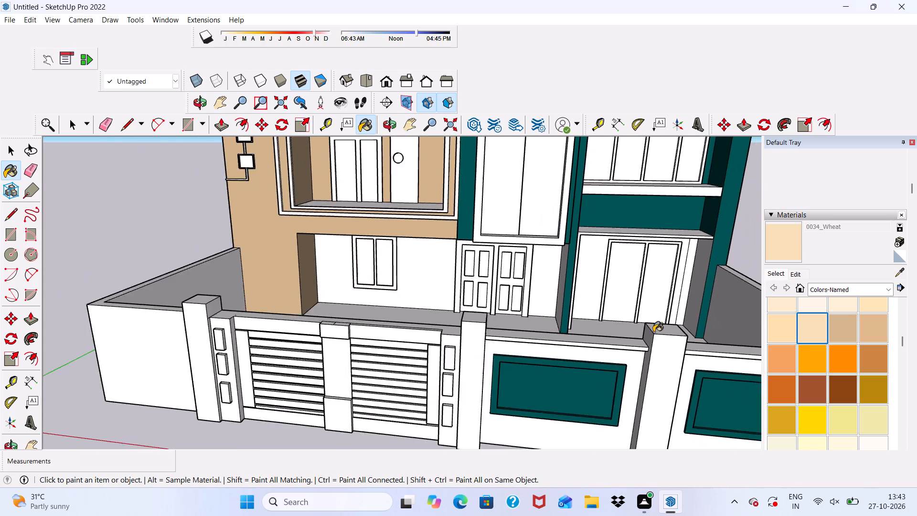
pyautogui.scroll(-4, 653, 332)
pyautogui.scroll(-6, 575, 361)
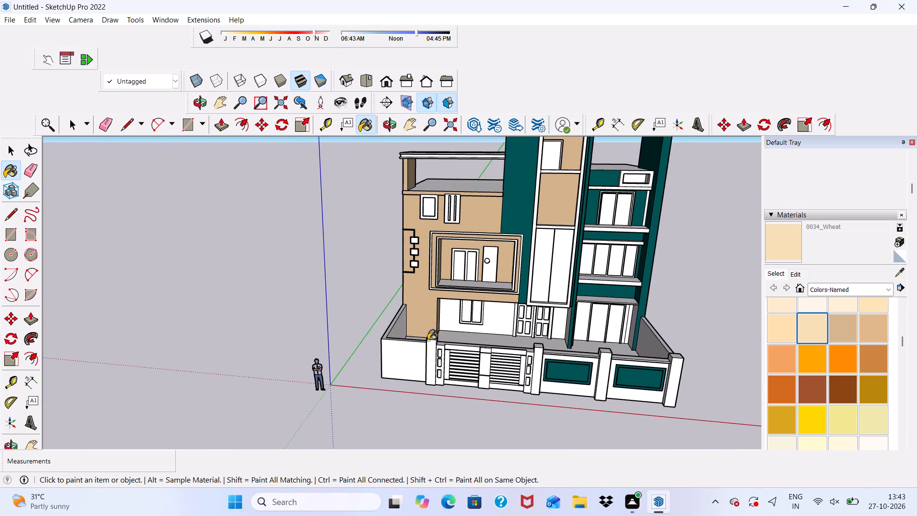
pyautogui.scroll(10, 462, 407)
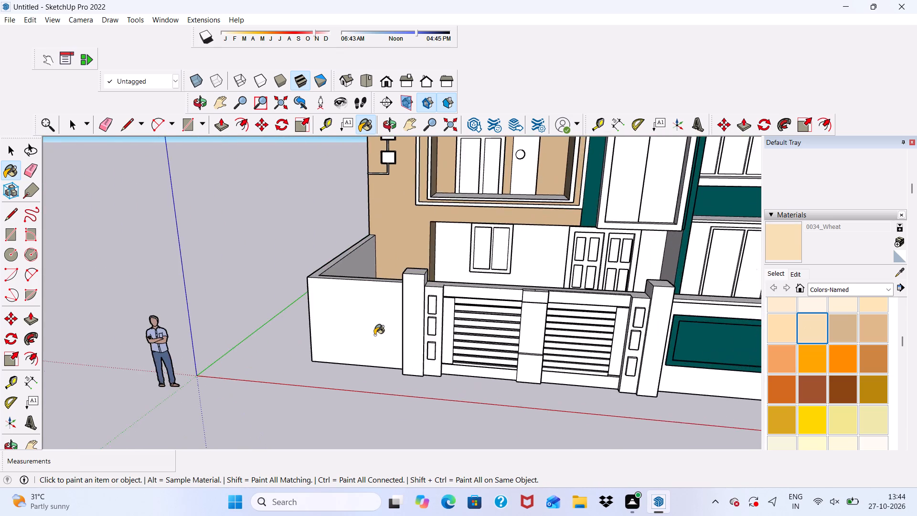
pyautogui.scroll(2, 374, 335)
pyautogui.click(374, 335)
pyautogui.scroll(-3, 374, 335)
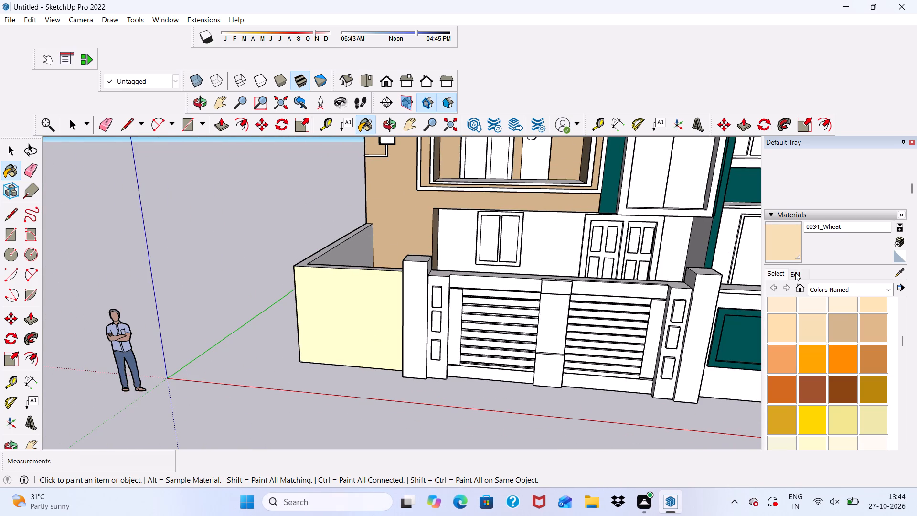
# Darken the 0034_Wheat material's colour slightly.
pyautogui.click(795, 272)
pyautogui.moveTo(819, 315); pyautogui.dragTo(821, 321)
# Paint the outer side face and top face of the boundary wall at the gate-side corner with 0034_Wheat.
pyautogui.scroll(-1, 473, 349)
pyautogui.scroll(-2, 428, 301)
pyautogui.moveTo(372, 339); pyautogui.dragTo(493, 337, button='middle')
pyautogui.scroll(3, 395, 334)
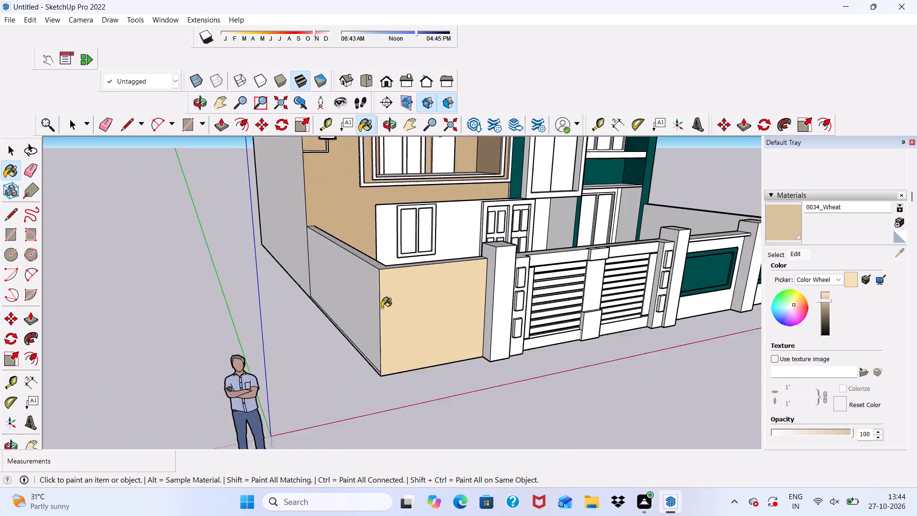
pyautogui.scroll(5, 382, 308)
pyautogui.click(369, 292)
pyautogui.scroll(11, 379, 254)
pyautogui.click(385, 227)
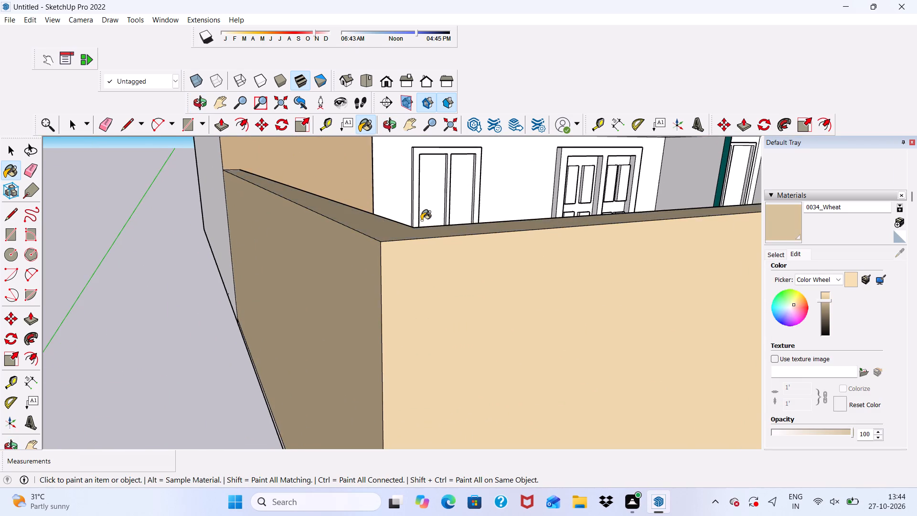
# Examine the boundary wall, gate side and upper facade for surfaces still to paint.
pyautogui.scroll(-16, 427, 224)
pyautogui.moveTo(456, 419); pyautogui.dragTo(258, 406, button='middle')
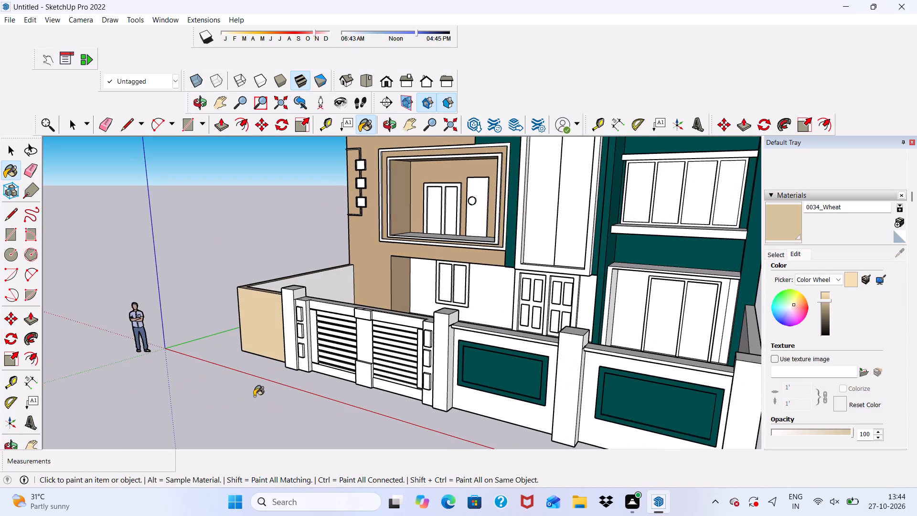
pyautogui.scroll(5, 290, 303)
pyautogui.scroll(-6, 292, 296)
pyautogui.scroll(-12, 372, 495)
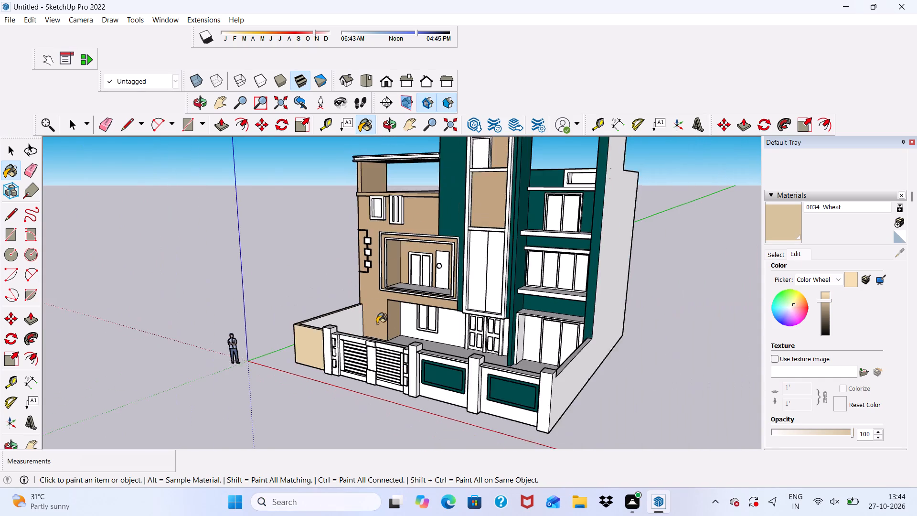
pyautogui.scroll(-3, 377, 323)
pyautogui.scroll(6, 376, 320)
pyautogui.scroll(-1, 379, 201)
pyautogui.scroll(4, 393, 175)
pyautogui.scroll(-12, 393, 175)
pyautogui.scroll(5, 380, 186)
pyautogui.scroll(-2, 380, 184)
pyautogui.scroll(3, 417, 215)
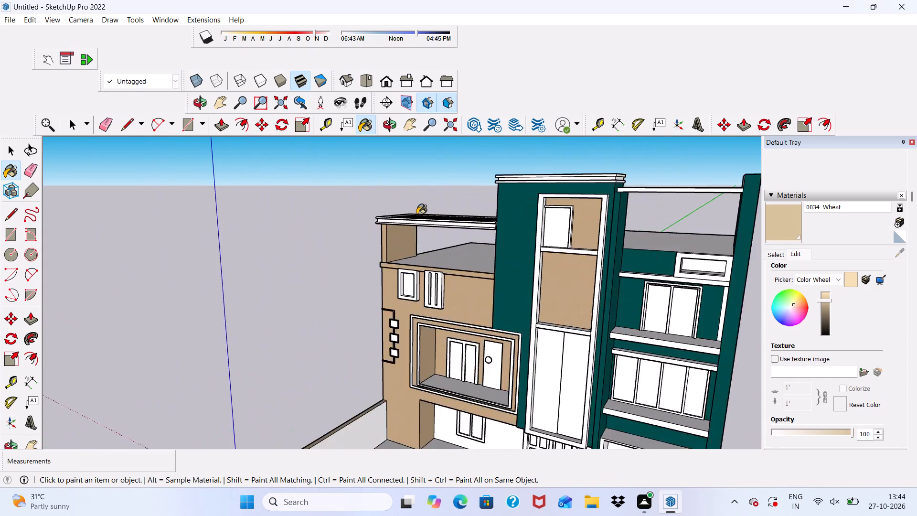
# Paint the top face, recessed edge band and underside of the lower wing's slotted terrace pergola slab with 0034_Wheat.
pyautogui.scroll(5, 417, 215)
pyautogui.moveTo(418, 226); pyautogui.dragTo(424, 326, button='middle')
pyautogui.scroll(-1, 415, 303)
pyautogui.scroll(8, 384, 234)
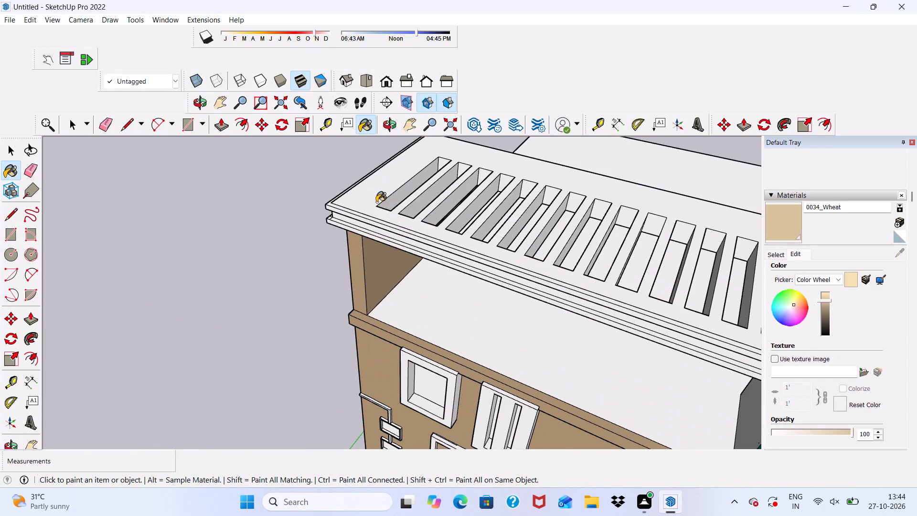
pyautogui.click(376, 202)
pyautogui.scroll(4, 376, 216)
pyautogui.moveTo(376, 217); pyautogui.dragTo(427, 153, button='middle')
pyautogui.scroll(-1, 461, 124)
pyautogui.scroll(8, 435, 194)
pyautogui.click(375, 240)
pyautogui.scroll(-4, 375, 240)
pyautogui.moveTo(376, 265); pyautogui.dragTo(429, 89, button='middle')
pyautogui.scroll(1, 414, 196)
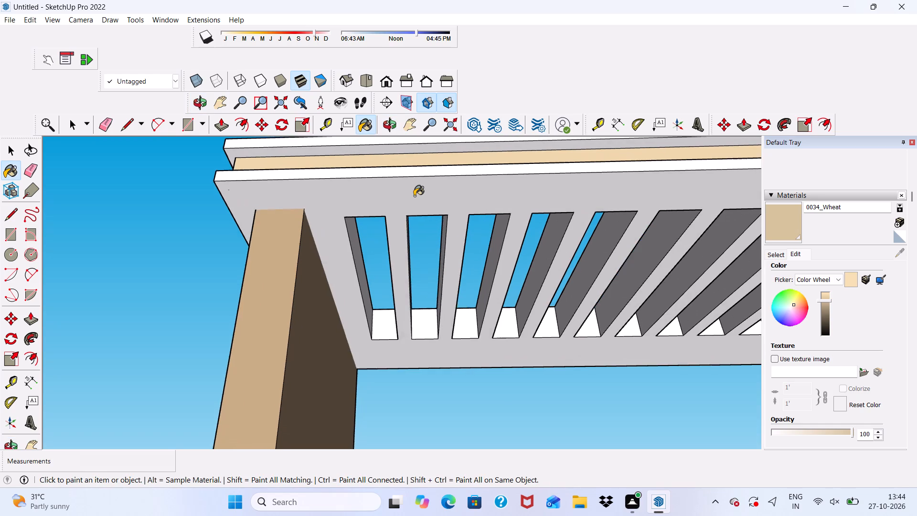
pyautogui.click(414, 196)
# Paint the long inner side faces of the first slots at the free end of the terrace pergola slab with 0034_Wheat.
pyautogui.scroll(3, 369, 236)
pyautogui.scroll(-10, 365, 247)
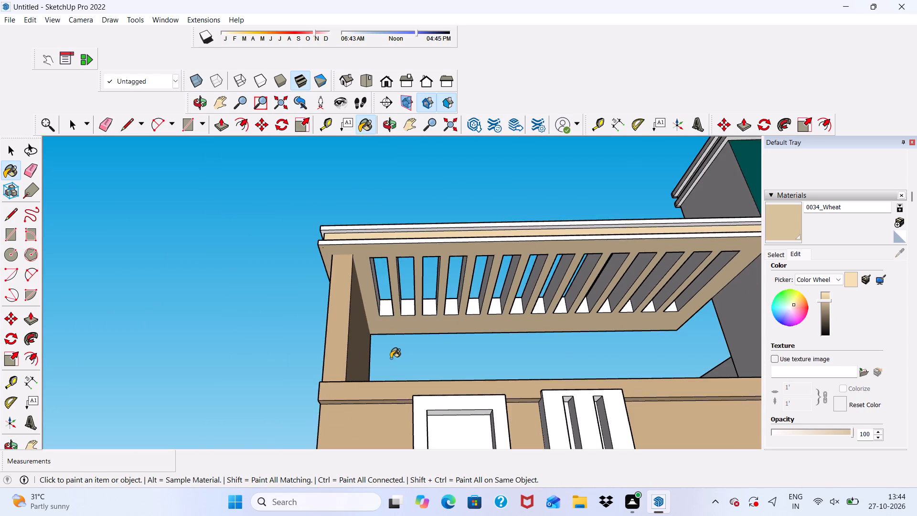
pyautogui.moveTo(391, 361); pyautogui.dragTo(292, 515, button='middle')
pyautogui.scroll(5, 335, 268)
pyautogui.scroll(-1, 349, 218)
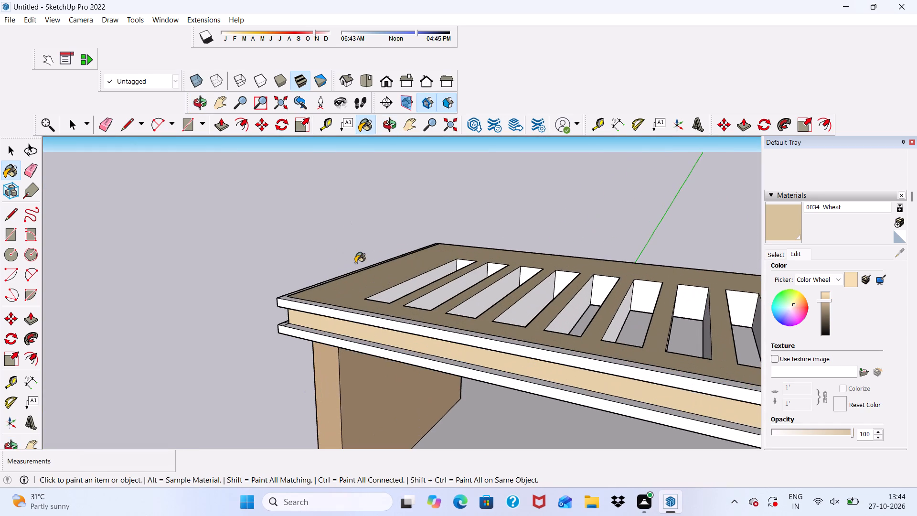
pyautogui.moveTo(355, 263); pyautogui.dragTo(361, 346, button='middle')
pyautogui.scroll(10, 360, 344)
pyautogui.scroll(-1, 380, 301)
pyautogui.scroll(5, 401, 320)
pyautogui.click(410, 332)
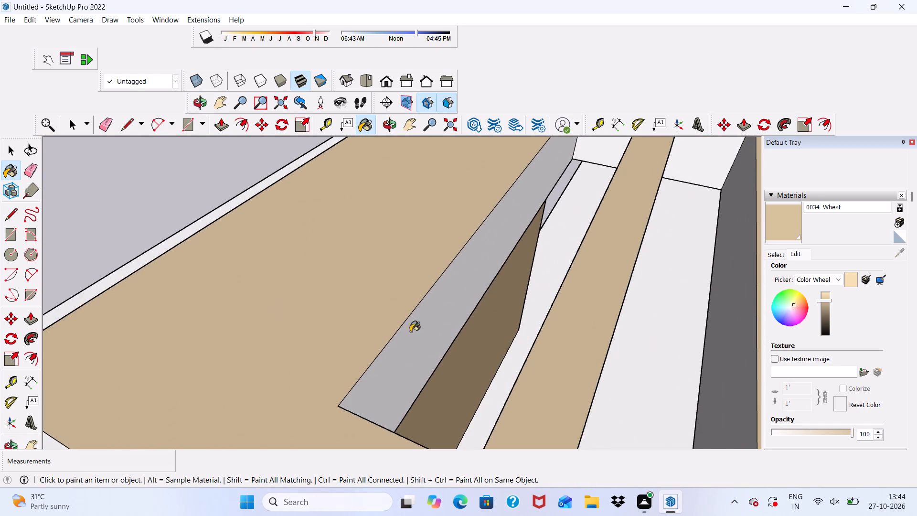
pyautogui.scroll(-4, 379, 314)
pyautogui.moveTo(338, 336); pyautogui.dragTo(494, 386, button='middle')
pyautogui.scroll(3, 505, 372)
pyautogui.click(549, 298)
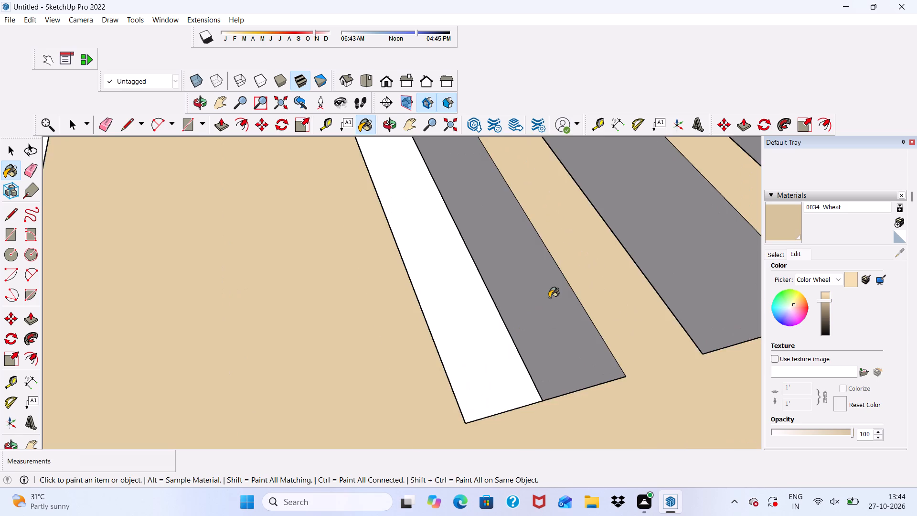
pyautogui.scroll(-6, 515, 300)
pyautogui.scroll(3, 583, 292)
pyautogui.click(591, 281)
pyautogui.click(650, 245)
pyautogui.scroll(-6, 605, 248)
pyautogui.click(667, 218)
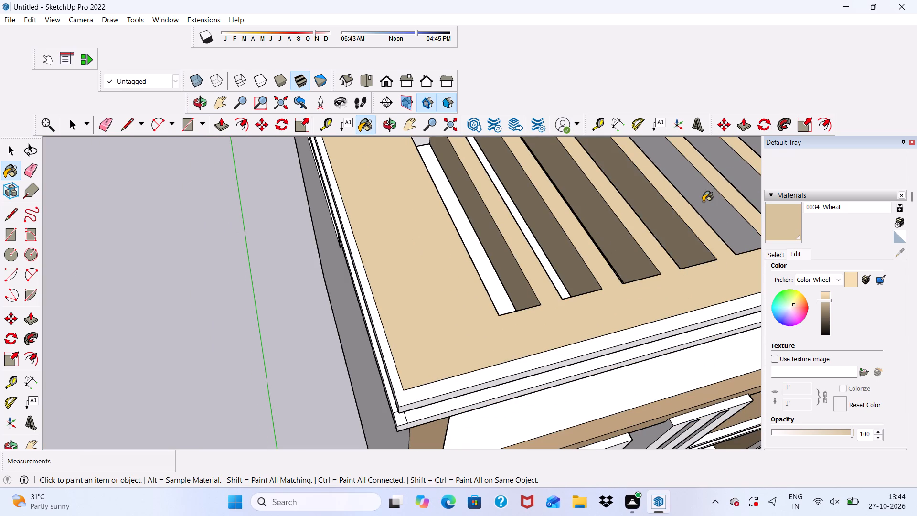
pyautogui.click(704, 201)
# Paint the matching long side faces of the remaining pergola slots, up to the one beside the teal tower, with 0034_Wheat.
pyautogui.scroll(-6, 583, 220)
pyautogui.scroll(-5, 331, 284)
pyautogui.scroll(5, 430, 247)
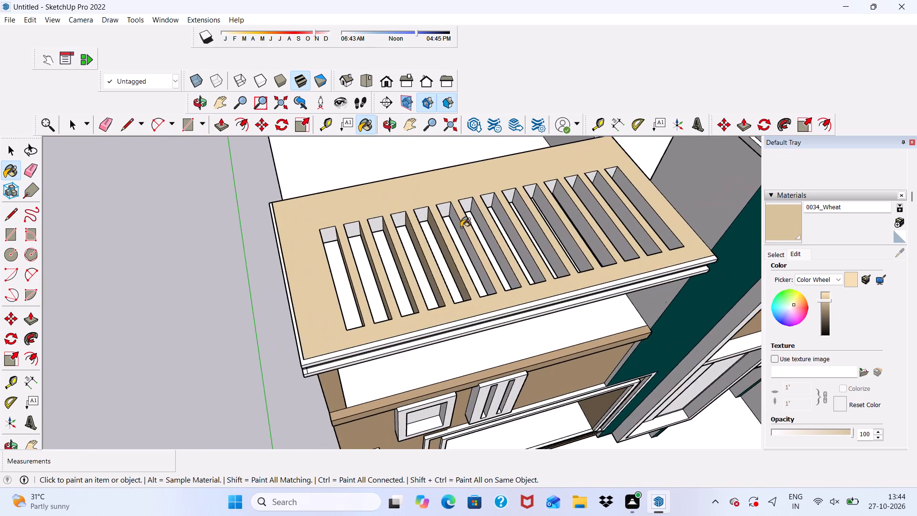
pyautogui.scroll(11, 461, 227)
pyautogui.click(460, 233)
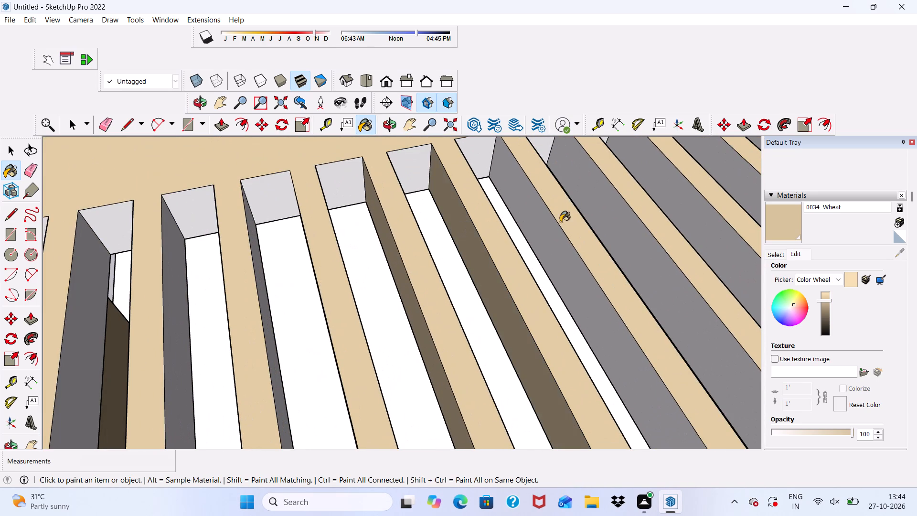
pyautogui.click(553, 233)
pyautogui.click(610, 211)
pyautogui.click(677, 185)
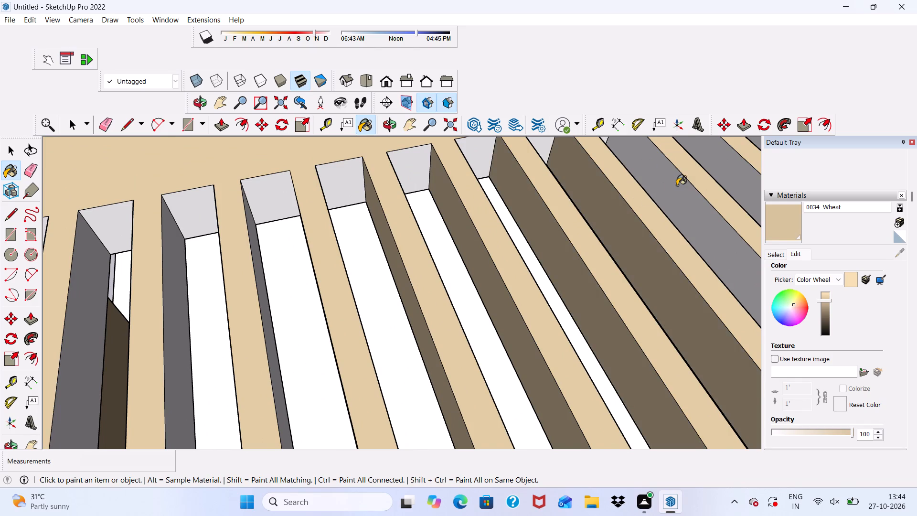
pyautogui.scroll(-12, 576, 204)
pyautogui.scroll(9, 435, 232)
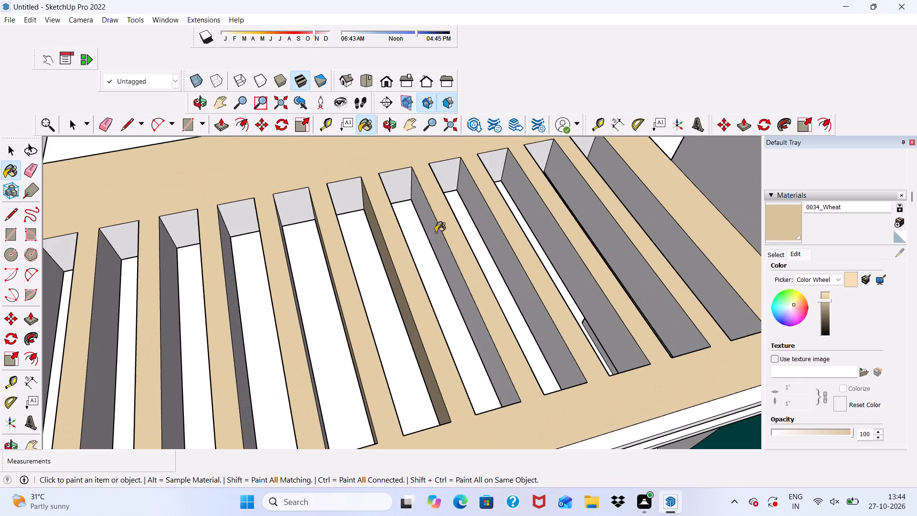
pyautogui.click(436, 232)
pyautogui.click(493, 231)
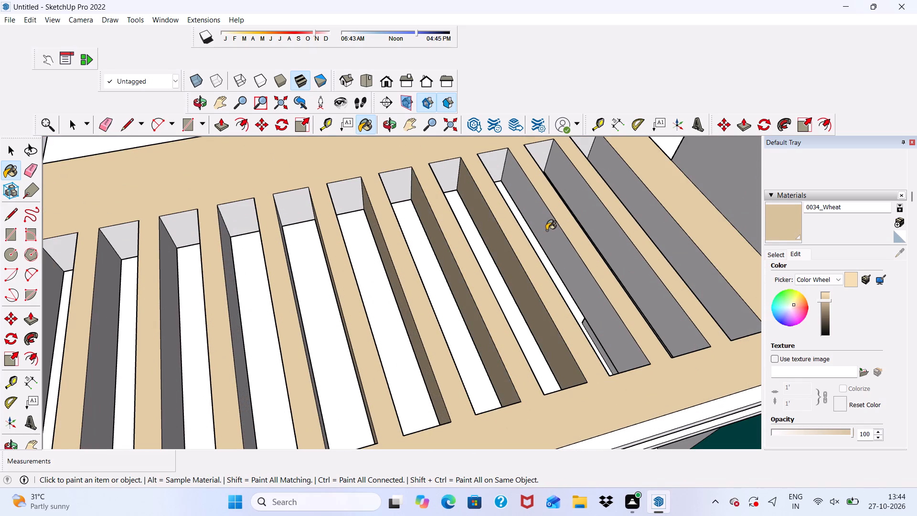
pyautogui.click(549, 232)
pyautogui.click(599, 225)
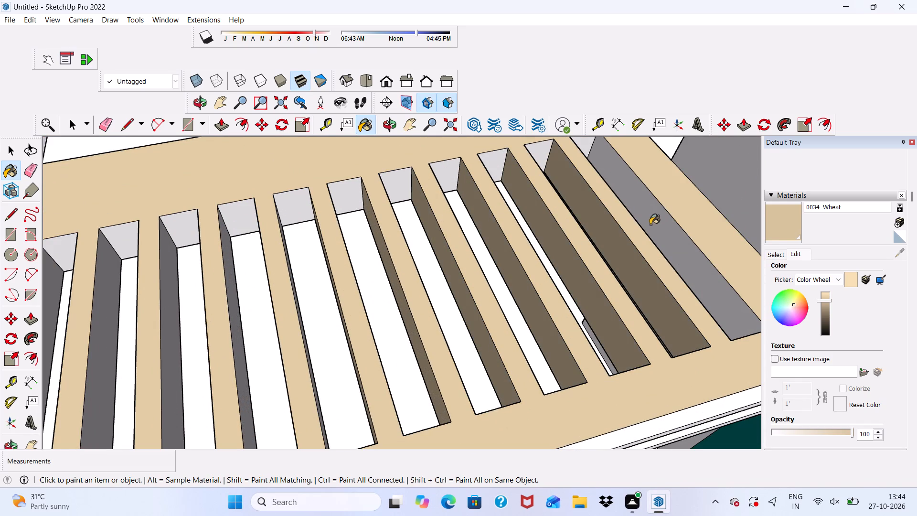
pyautogui.click(660, 220)
# Paint the pergola slab's end face on the tower side with 0034_Wheat.
pyautogui.scroll(-5, 572, 206)
pyautogui.moveTo(554, 238); pyautogui.dragTo(307, 257, button='middle')
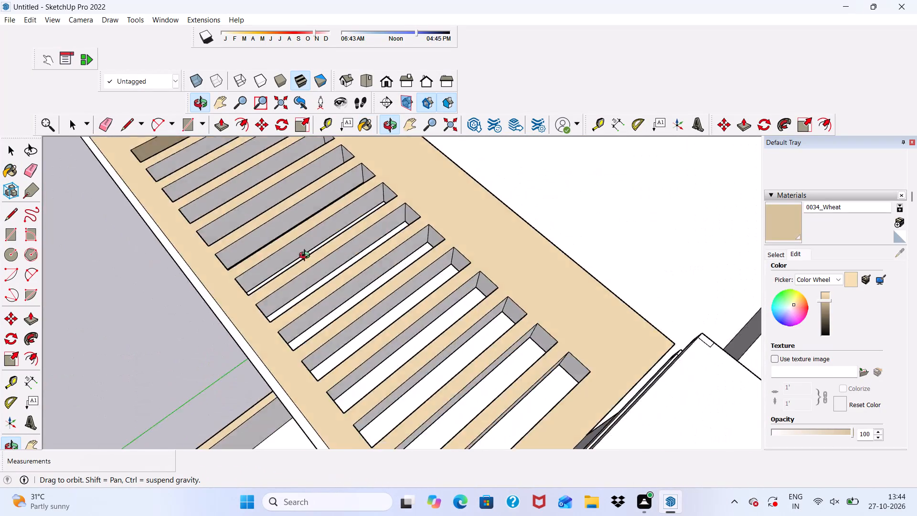
pyautogui.moveTo(307, 257); pyautogui.dragTo(264, 244, button='middle')
pyautogui.scroll(-3, 271, 199)
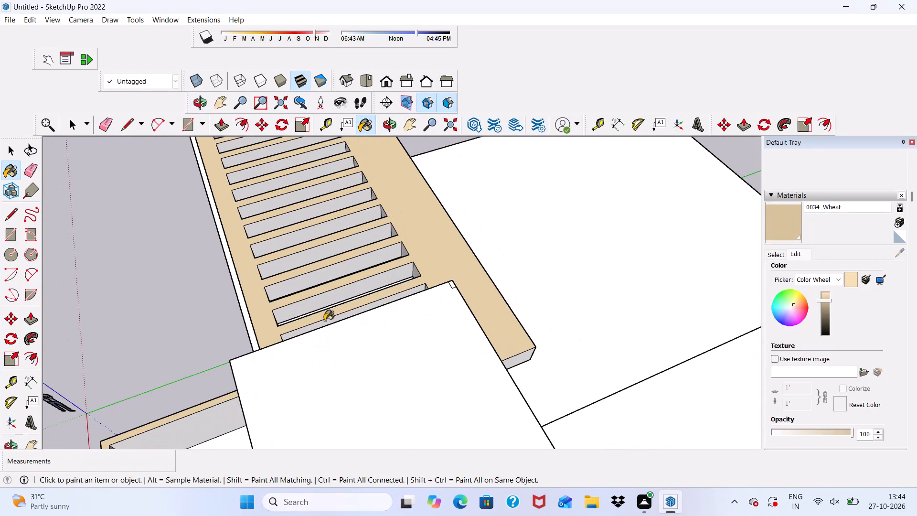
pyautogui.moveTo(326, 321); pyautogui.dragTo(299, 318, button='middle')
pyautogui.scroll(4, 506, 385)
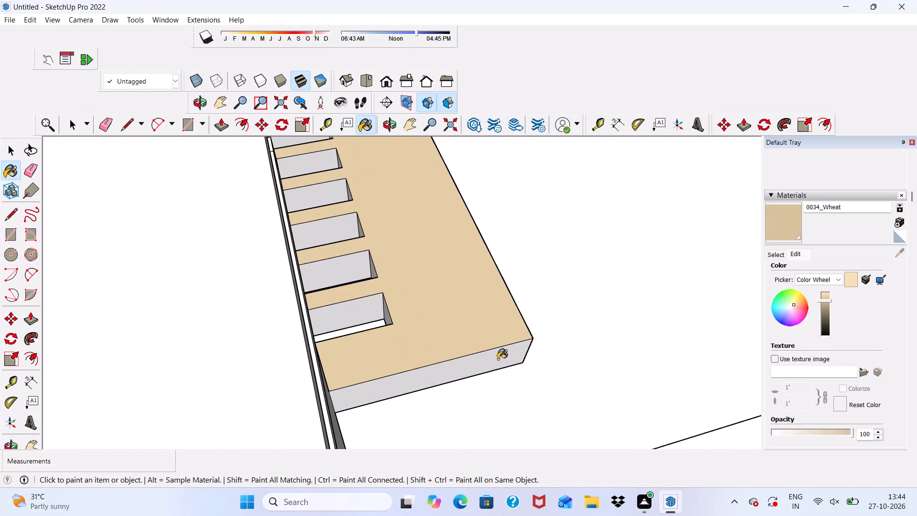
pyautogui.click(498, 359)
# Paint the opposite long side faces of the slots nearest the tower in the pergola slab with 0034_Wheat.
pyautogui.scroll(-6, 416, 329)
pyautogui.moveTo(412, 349); pyautogui.dragTo(369, 417, button='middle')
pyautogui.scroll(4, 312, 342)
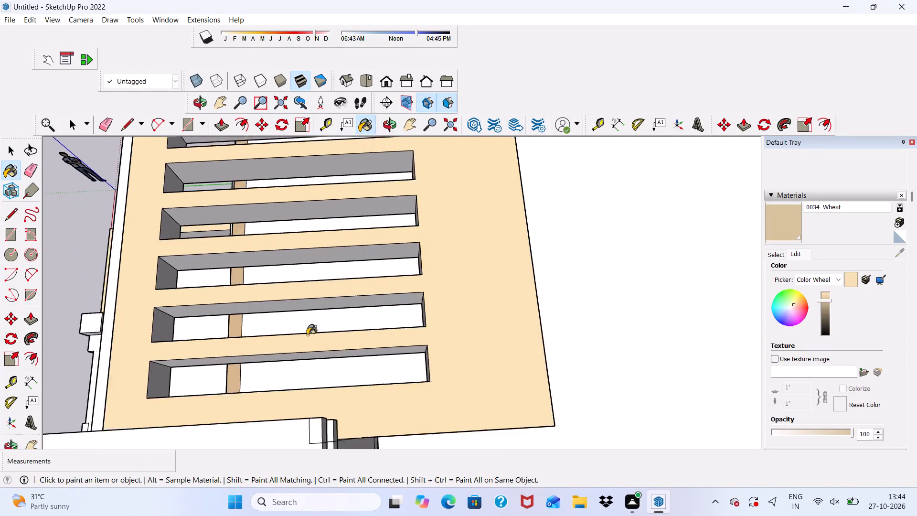
pyautogui.scroll(11, 307, 335)
pyautogui.click(274, 340)
pyautogui.scroll(-12, 274, 340)
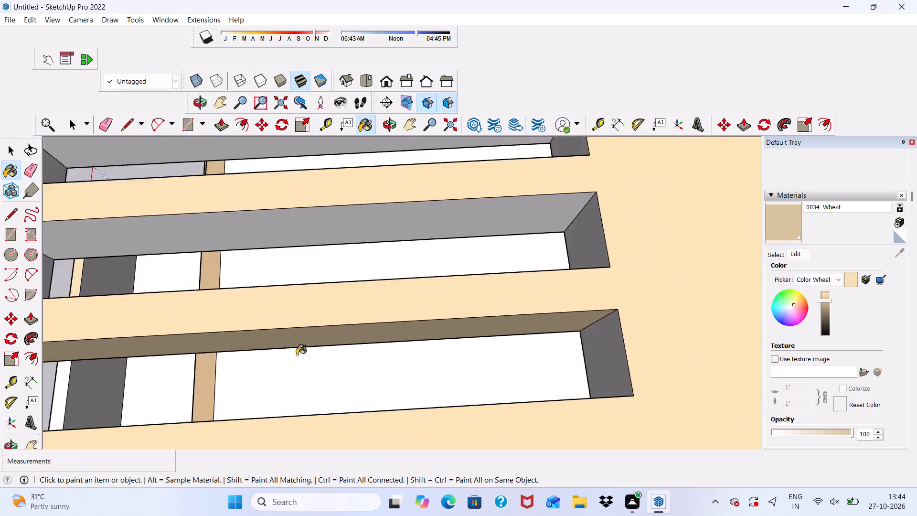
pyautogui.scroll(-2, 297, 355)
pyautogui.scroll(4, 300, 317)
pyautogui.click(291, 254)
pyautogui.scroll(-6, 291, 258)
pyautogui.scroll(4, 282, 217)
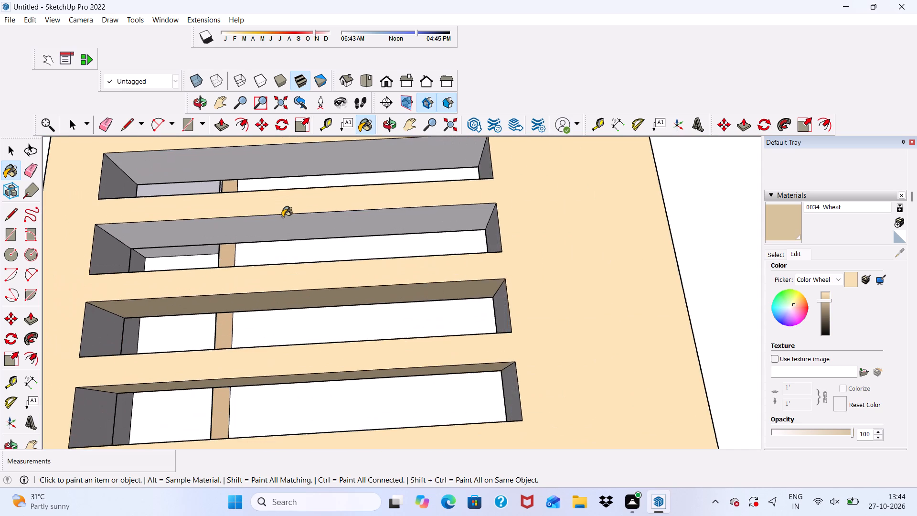
pyautogui.click(282, 217)
pyautogui.scroll(-5, 276, 236)
pyautogui.scroll(5, 269, 213)
pyautogui.click(265, 182)
pyautogui.scroll(-6, 265, 182)
pyautogui.scroll(-3, 278, 275)
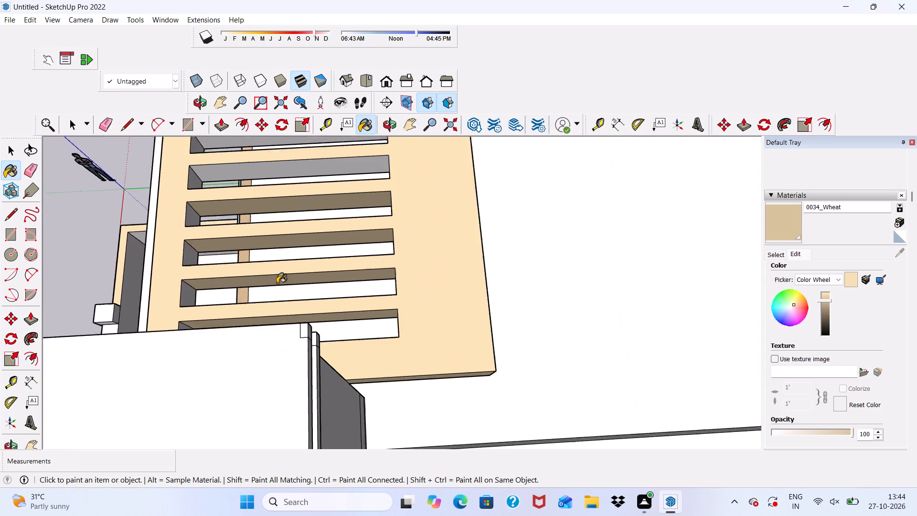
pyautogui.scroll(-4, 277, 283)
pyautogui.scroll(14, 263, 222)
pyautogui.click(248, 237)
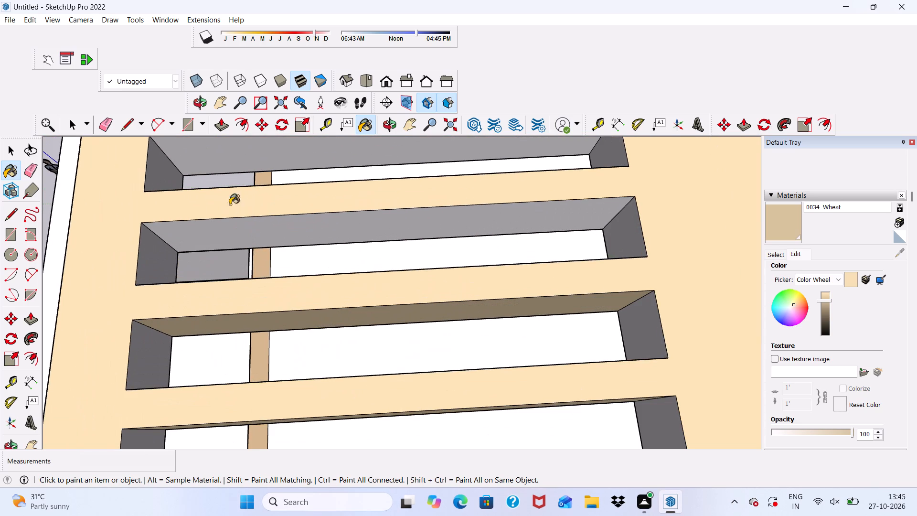
pyautogui.click(206, 163)
# Paint the opposite long side faces of the remaining pergola slots, working towards the slab's free end, with 0034_Wheat.
pyautogui.scroll(-11, 205, 170)
pyautogui.scroll(7, 237, 177)
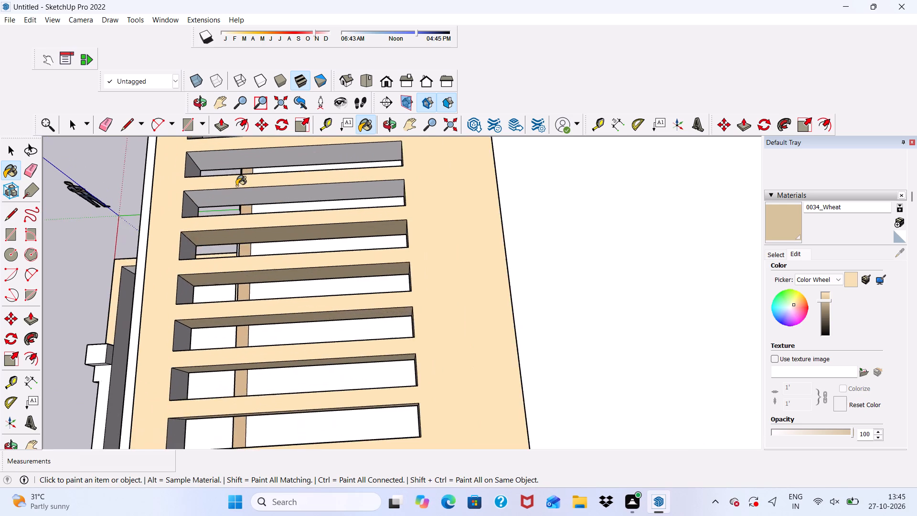
pyautogui.scroll(2, 236, 186)
pyautogui.click(236, 192)
pyautogui.scroll(-10, 235, 210)
pyautogui.scroll(9, 237, 229)
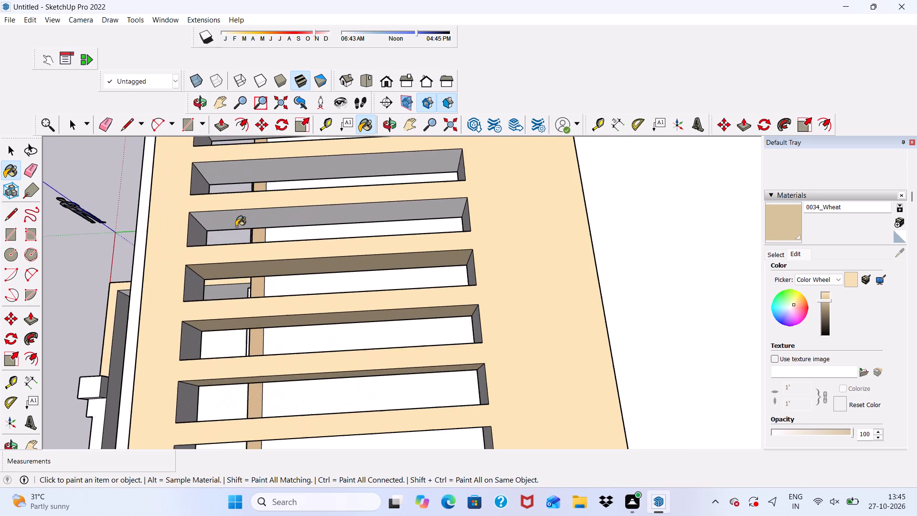
pyautogui.click(238, 211)
pyautogui.scroll(-11, 236, 241)
pyautogui.scroll(11, 245, 264)
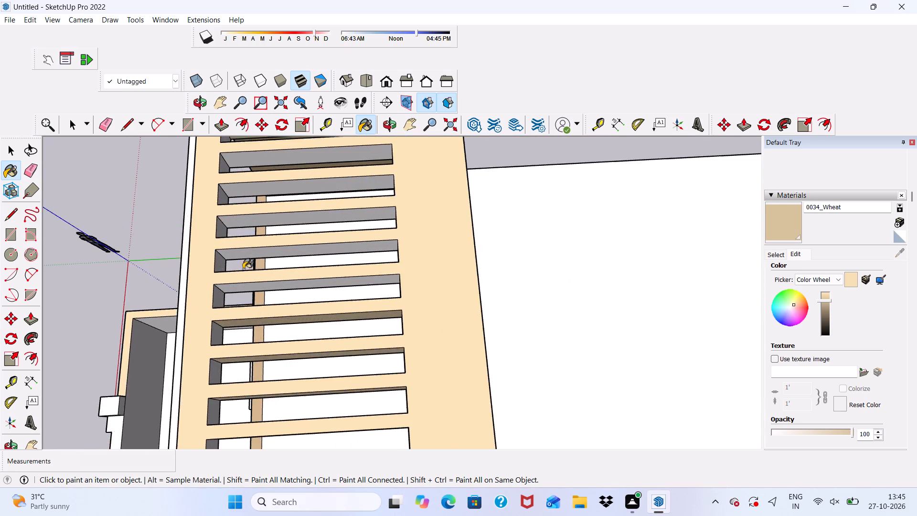
pyautogui.scroll(3, 243, 269)
pyautogui.scroll(-1, 236, 267)
pyautogui.scroll(3, 229, 316)
pyautogui.scroll(-4, 238, 290)
pyautogui.scroll(5, 248, 289)
pyautogui.scroll(-5, 248, 272)
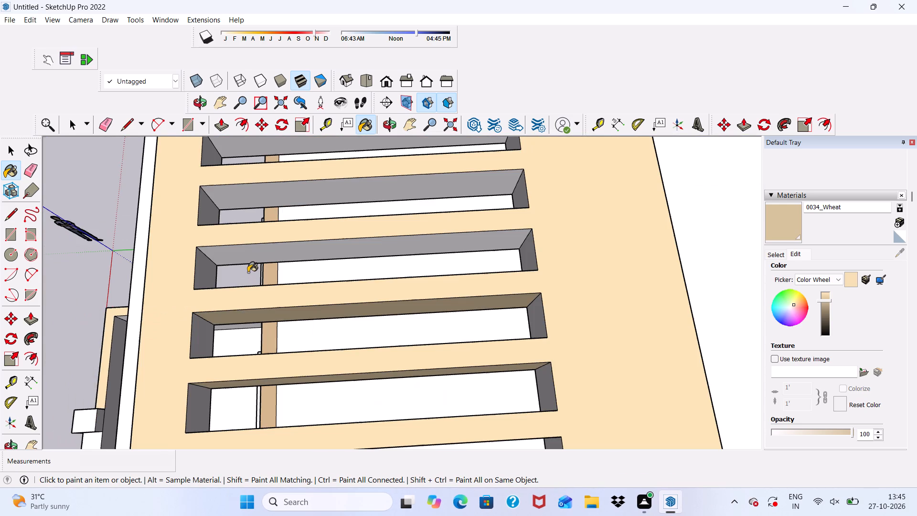
pyautogui.click(248, 261)
pyautogui.click(245, 217)
pyautogui.scroll(-3, 245, 231)
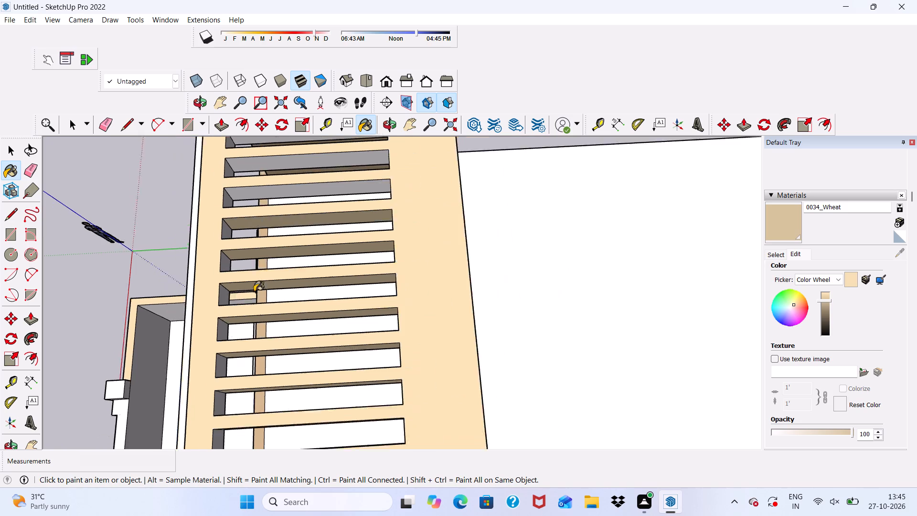
pyautogui.scroll(-2, 254, 291)
pyautogui.scroll(7, 265, 228)
pyautogui.click(267, 208)
pyautogui.scroll(-5, 266, 226)
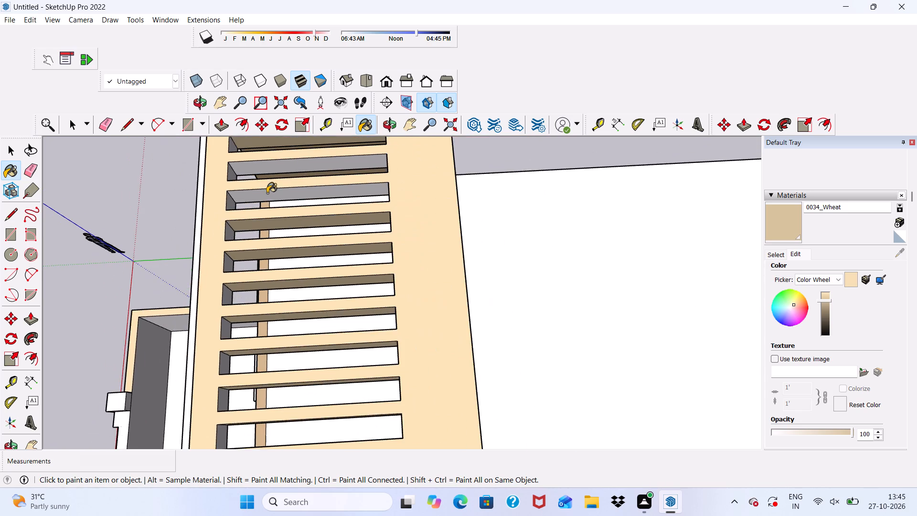
pyautogui.scroll(6, 267, 193)
pyautogui.click(267, 193)
pyautogui.scroll(-4, 256, 213)
pyautogui.scroll(4, 253, 183)
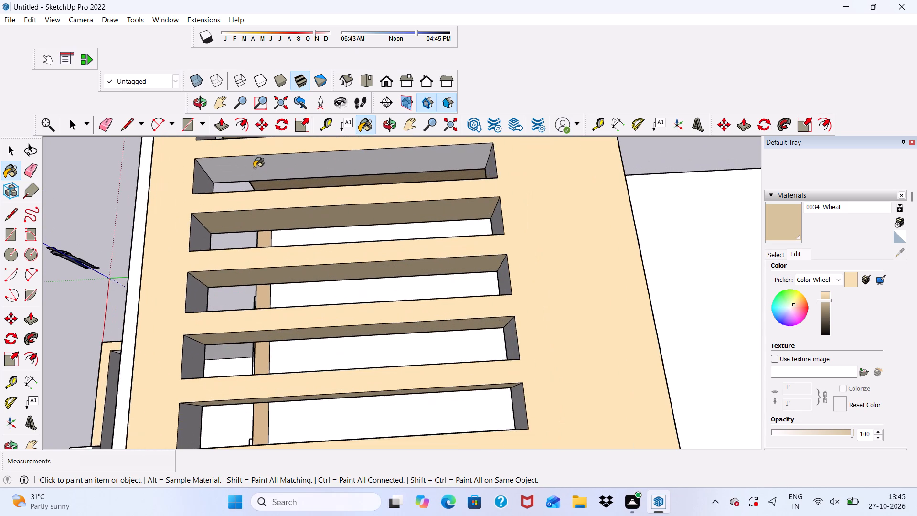
pyautogui.click(255, 167)
# Paint the short rear end faces of the five pergola slots nearest the slab's free end with 0034_Wheat.
pyautogui.scroll(-10, 255, 184)
pyautogui.moveTo(271, 297); pyautogui.dragTo(20, 368, button='middle')
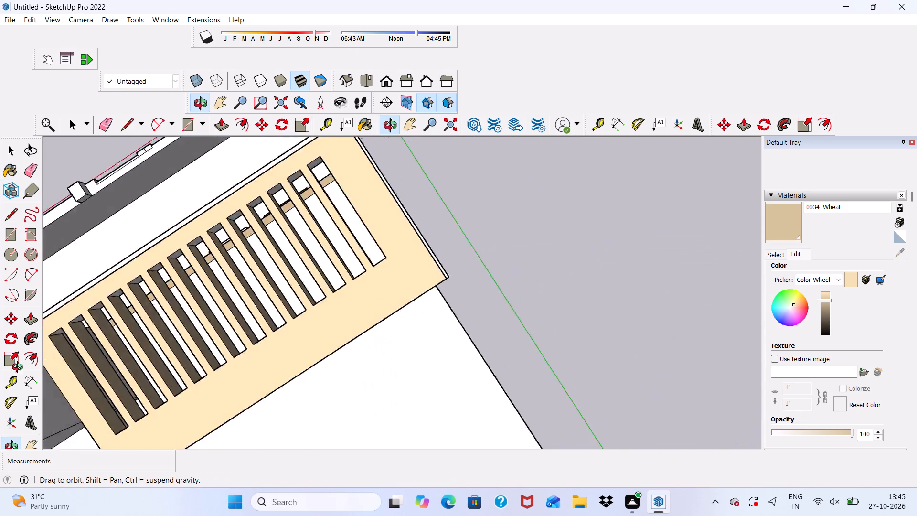
pyautogui.moveTo(20, 368); pyautogui.dragTo(395, 236, button='middle')
pyautogui.moveTo(574, 267); pyautogui.dragTo(689, 285, button='middle')
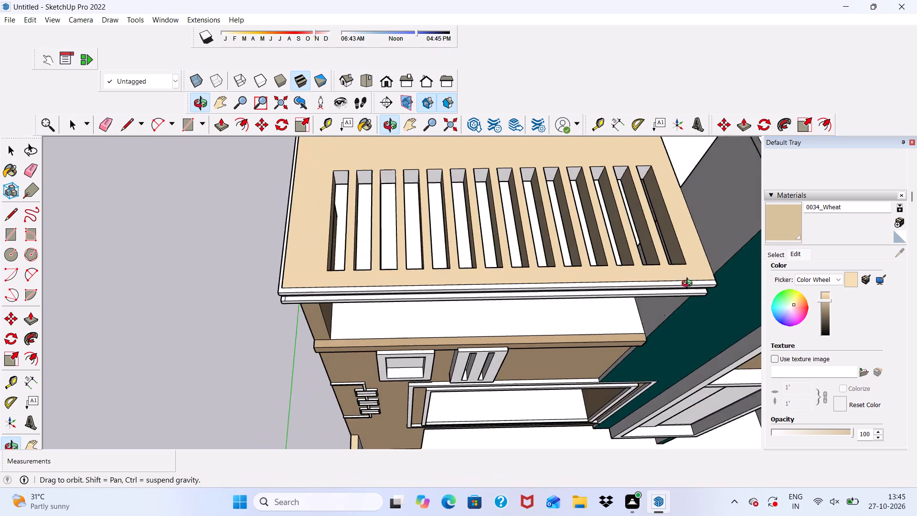
pyautogui.moveTo(689, 285); pyautogui.dragTo(748, 265, button='middle')
pyautogui.scroll(10, 328, 177)
pyautogui.click(329, 178)
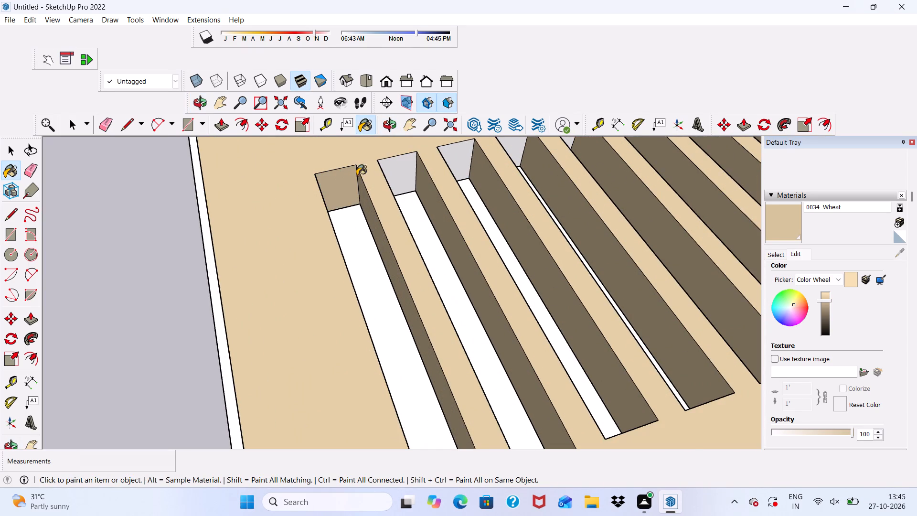
pyautogui.click(390, 175)
pyautogui.scroll(1, 390, 175)
pyautogui.click(472, 168)
pyautogui.scroll(-9, 273, 267)
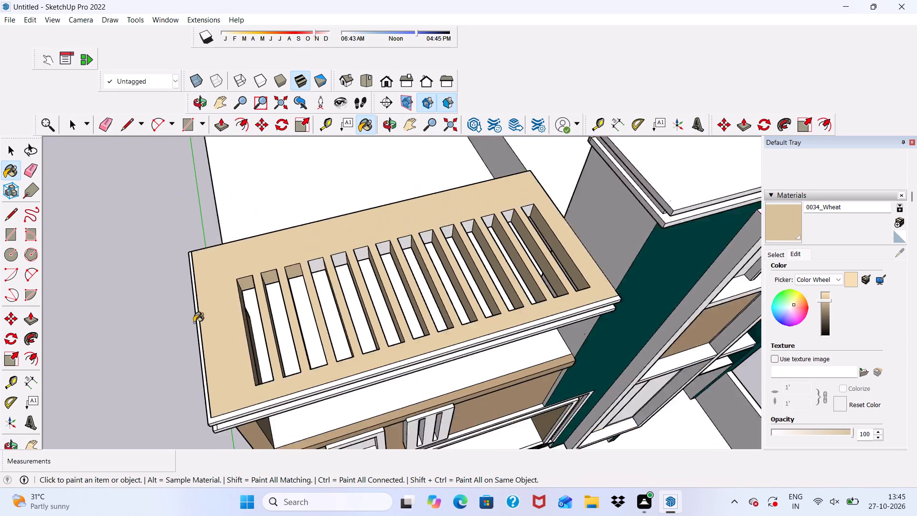
pyautogui.scroll(-2, 194, 322)
pyautogui.scroll(9, 292, 315)
pyautogui.click(288, 258)
pyautogui.click(328, 243)
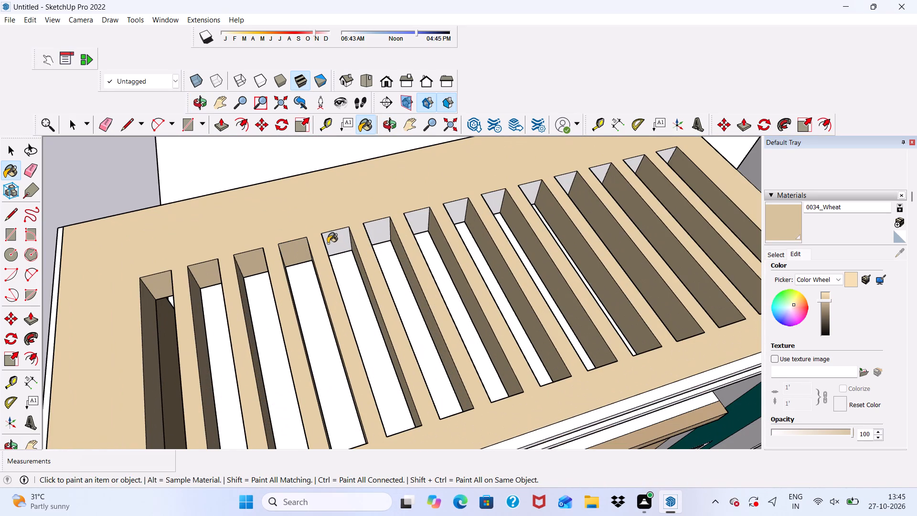
# Paint the short rear end faces of the middle pergola slots, working towards the tower, with 0034_Wheat.
pyautogui.click(377, 237)
pyautogui.click(411, 228)
pyautogui.click(446, 215)
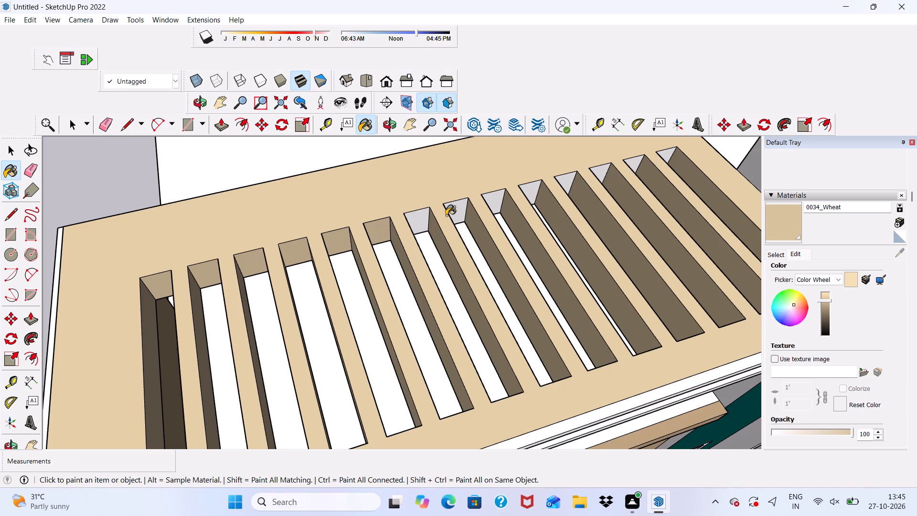
pyautogui.scroll(6, 438, 229)
pyautogui.click(414, 207)
pyautogui.click(471, 187)
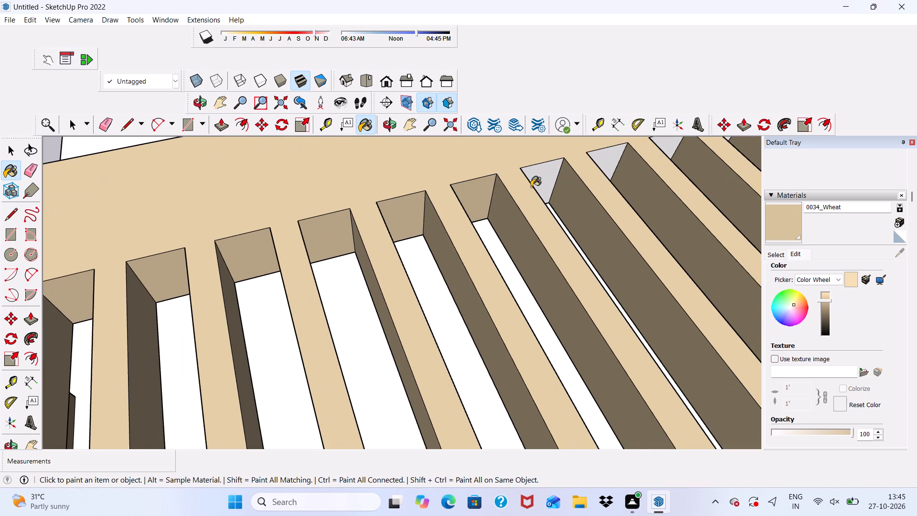
pyautogui.click(533, 174)
pyautogui.click(596, 153)
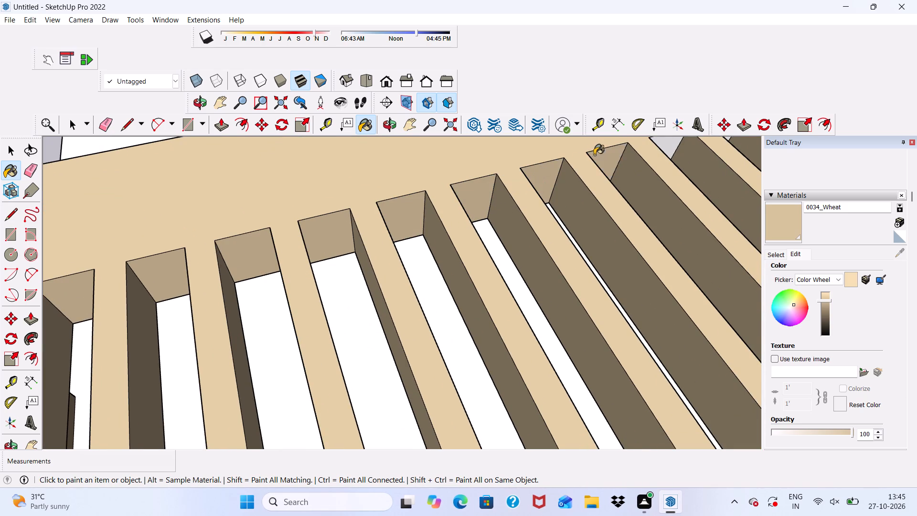
# Paint the short rear end faces of the four pergola slots nearest the tower with 0034_Wheat.
pyautogui.scroll(-5, 523, 180)
pyautogui.scroll(-10, 339, 253)
pyautogui.scroll(4, 500, 210)
pyautogui.scroll(4, 459, 222)
pyautogui.scroll(-3, 456, 222)
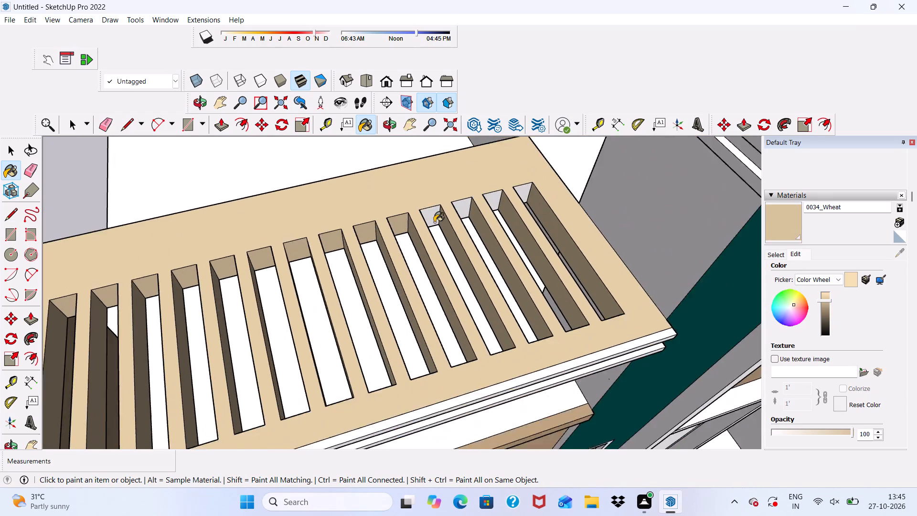
pyautogui.scroll(7, 434, 222)
pyautogui.click(431, 210)
pyautogui.click(485, 186)
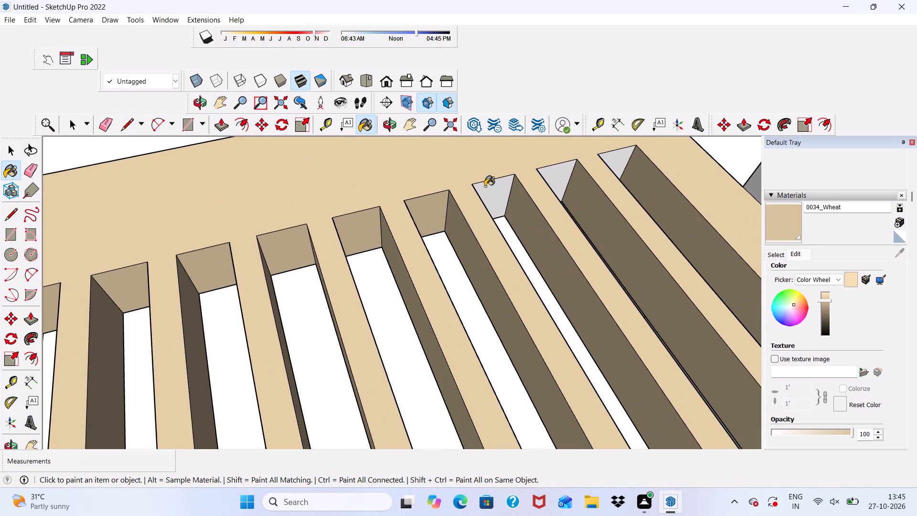
pyautogui.click(550, 186)
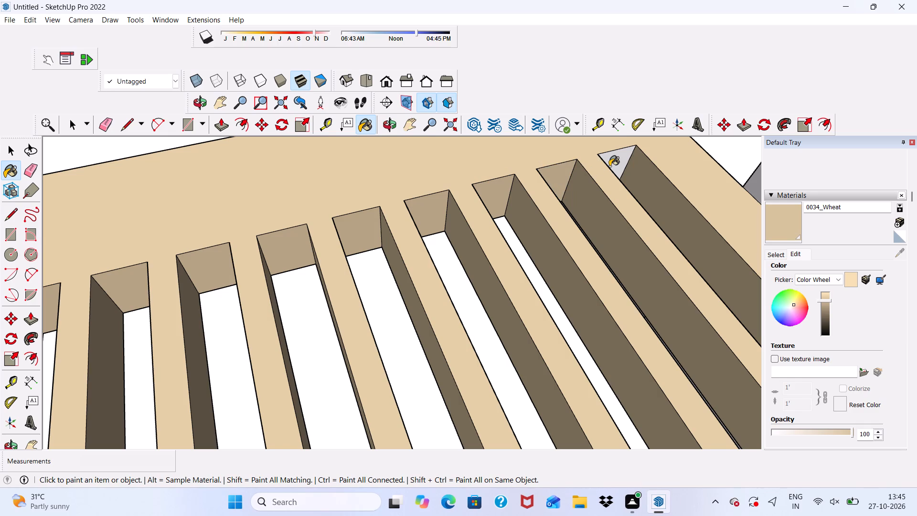
pyautogui.click(609, 165)
# Paint the short front end faces of the five pergola slots nearest the tower with 0034_Wheat.
pyautogui.scroll(-8, 556, 200)
pyautogui.moveTo(322, 293); pyautogui.dragTo(385, 338, button='middle')
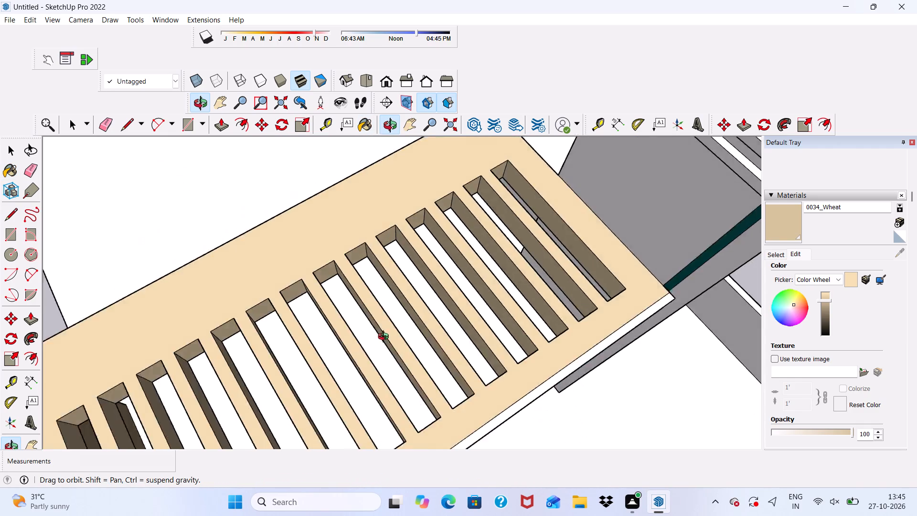
pyautogui.moveTo(385, 338); pyautogui.dragTo(569, 282, button='middle')
pyautogui.scroll(4, 525, 278)
pyautogui.scroll(-5, 363, 269)
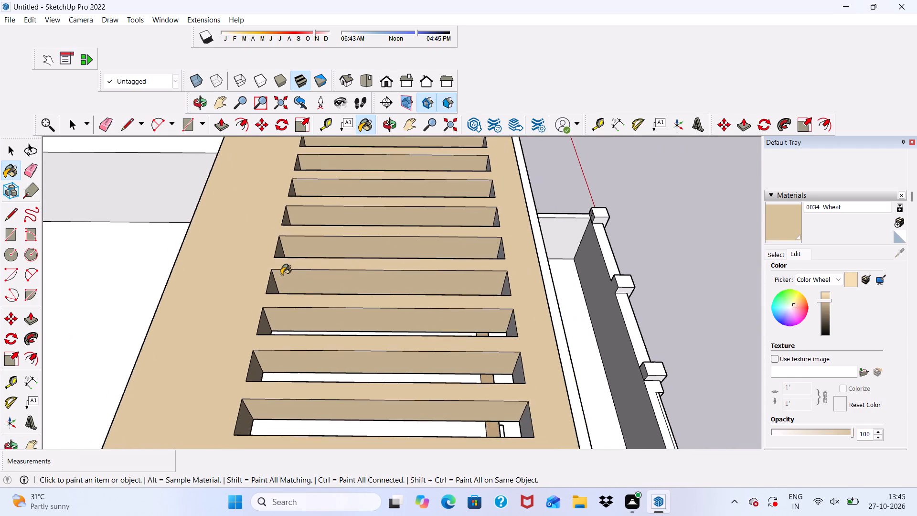
pyautogui.scroll(-2, 281, 275)
pyautogui.moveTo(282, 308); pyautogui.dragTo(411, 335, button='middle')
pyautogui.scroll(10, 346, 215)
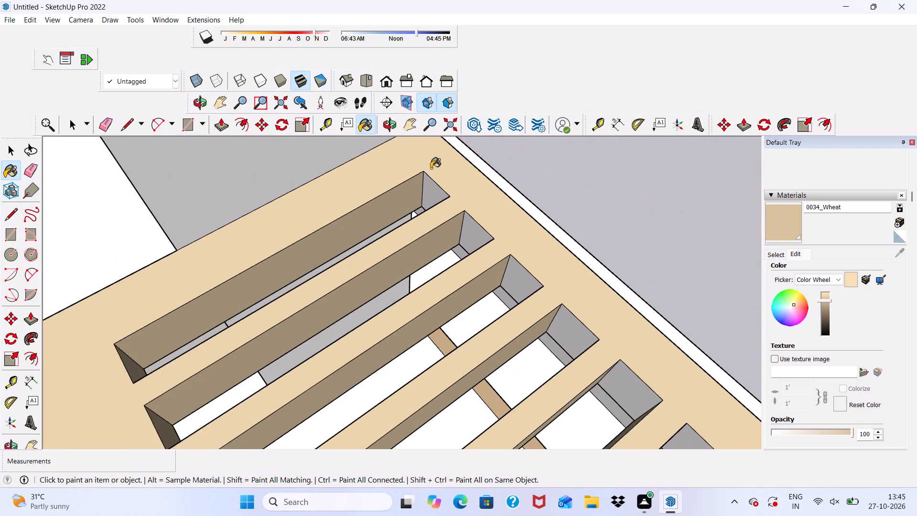
pyautogui.scroll(3, 431, 168)
pyautogui.click(427, 184)
pyautogui.click(492, 258)
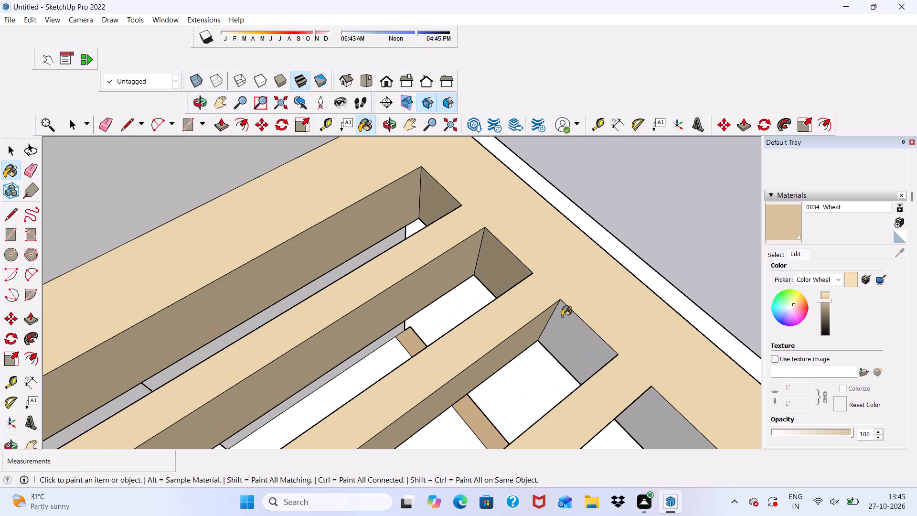
pyautogui.click(562, 316)
pyautogui.scroll(-10, 499, 258)
pyautogui.scroll(8, 501, 340)
pyautogui.click(502, 321)
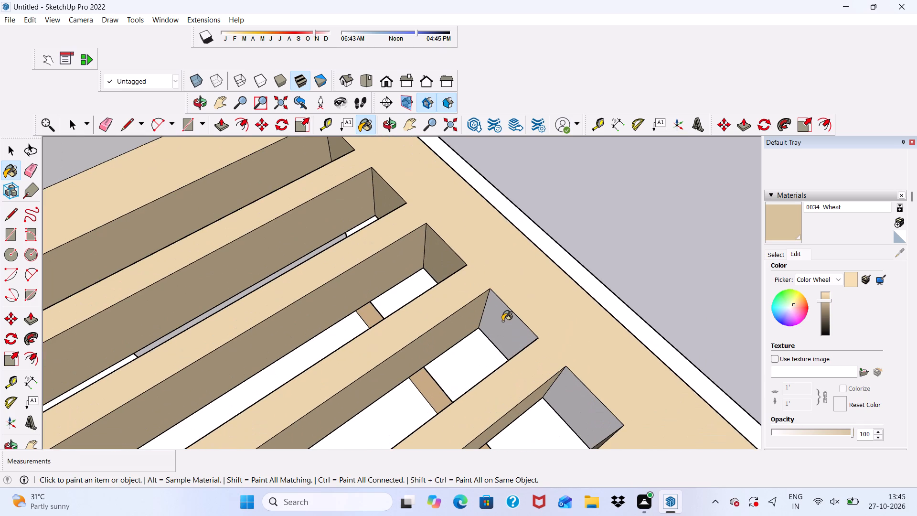
pyautogui.click(566, 383)
# Paint the short front end faces of the five pergola slots nearest the slab's free end with 0034_Wheat.
pyautogui.scroll(-13, 338, 288)
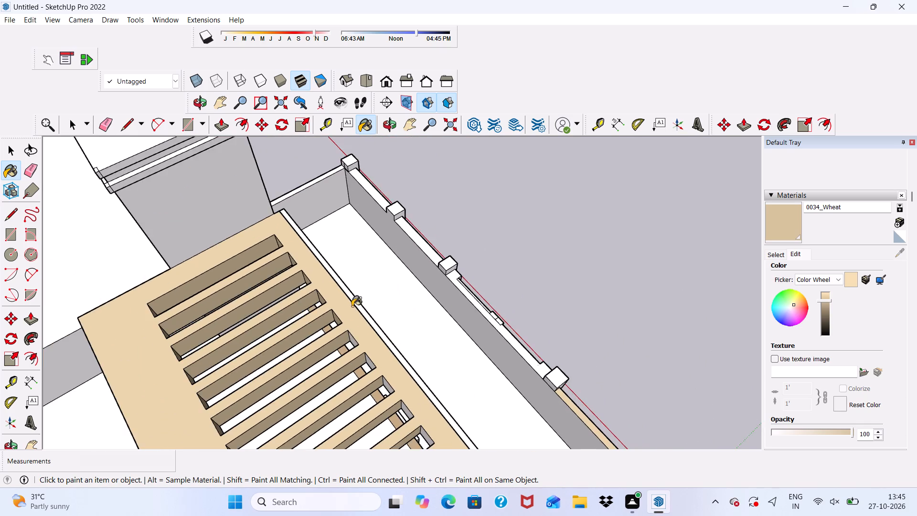
pyautogui.scroll(-8, 352, 306)
pyautogui.scroll(20, 369, 386)
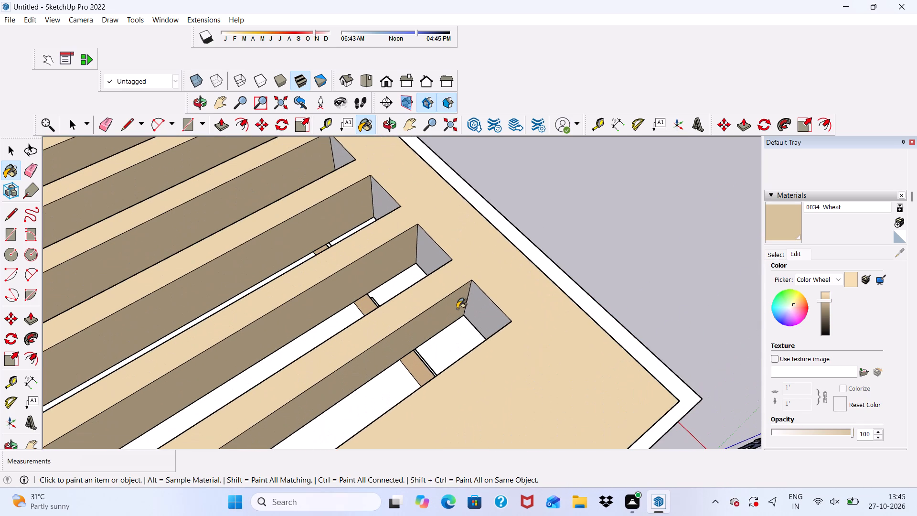
pyautogui.click(462, 304)
pyautogui.click(473, 297)
pyautogui.scroll(2, 452, 276)
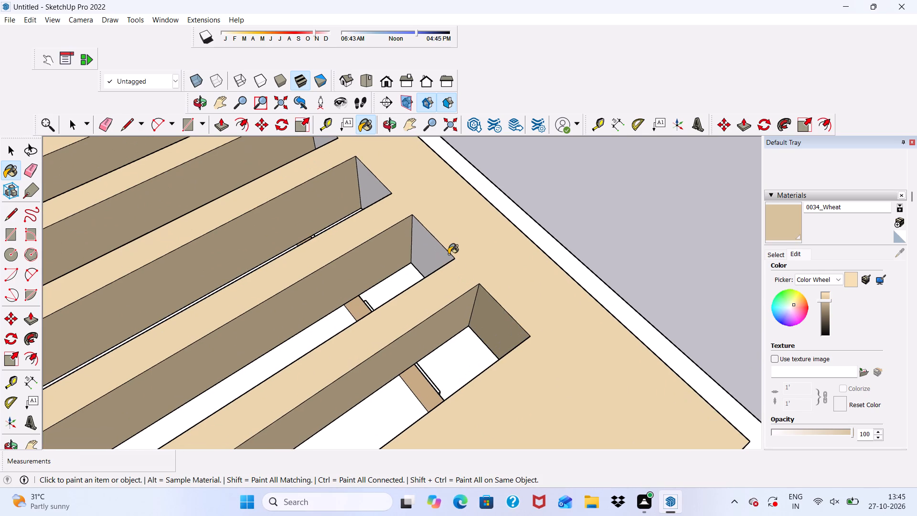
pyautogui.click(448, 254)
pyautogui.scroll(-7, 433, 255)
pyautogui.scroll(8, 322, 192)
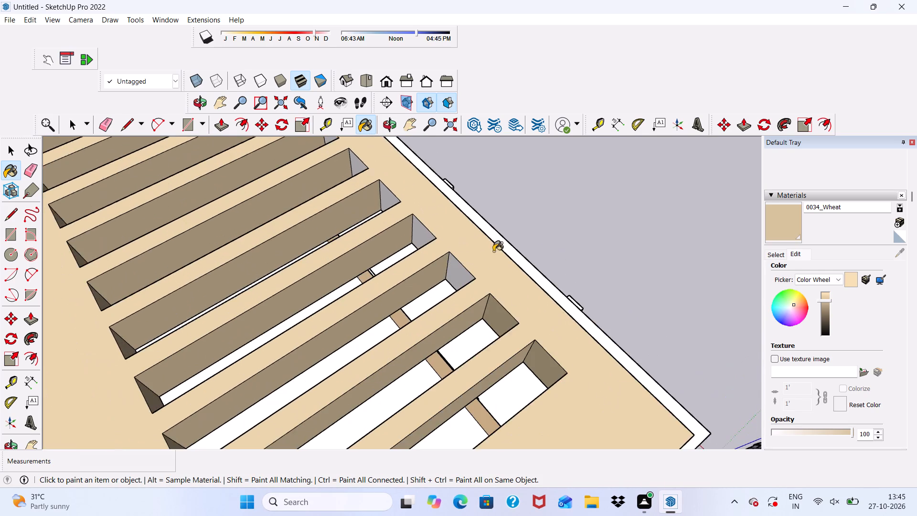
pyautogui.scroll(2, 493, 251)
pyautogui.click(447, 300)
pyautogui.click(416, 230)
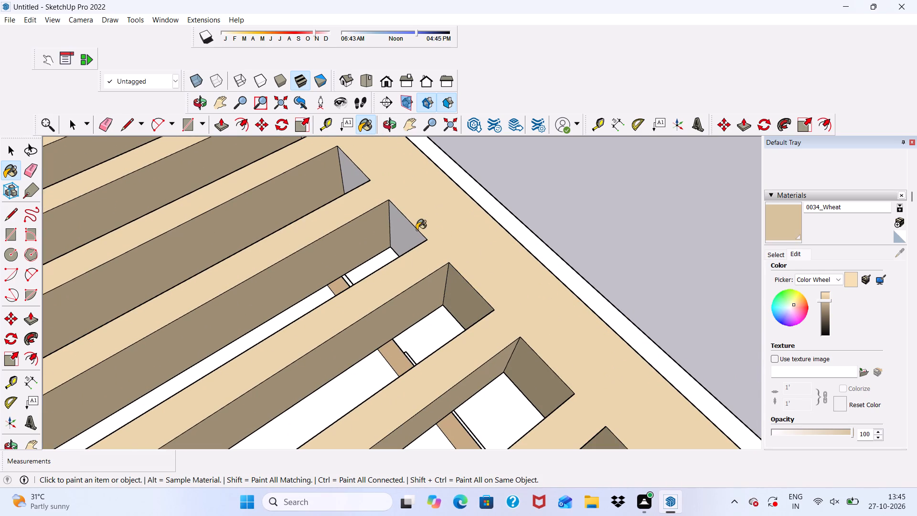
pyautogui.click(400, 237)
pyautogui.click(352, 180)
# Paint the short front end faces of the four remaining middle pergola slots with 0034_Wheat.
pyautogui.scroll(-5, 370, 211)
pyautogui.scroll(-6, 478, 366)
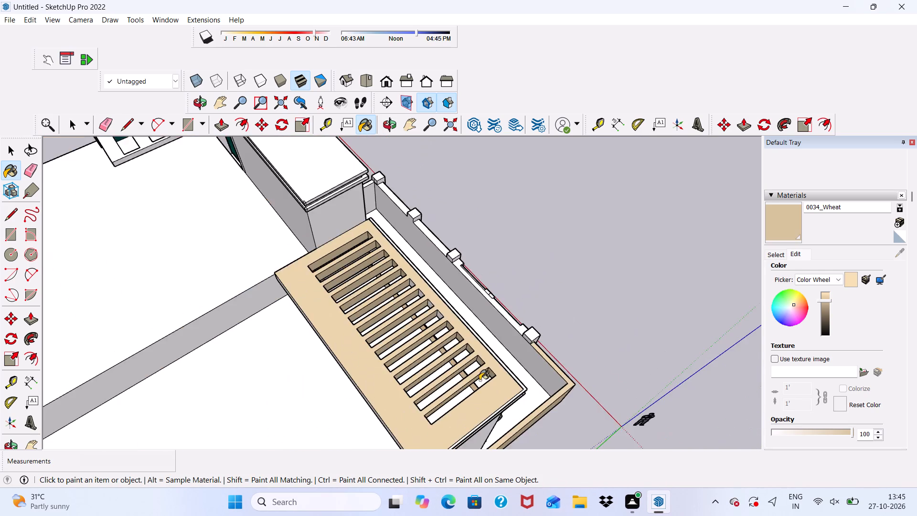
pyautogui.scroll(-5, 438, 325)
pyautogui.scroll(10, 439, 332)
pyautogui.scroll(-1, 422, 304)
pyautogui.scroll(8, 422, 306)
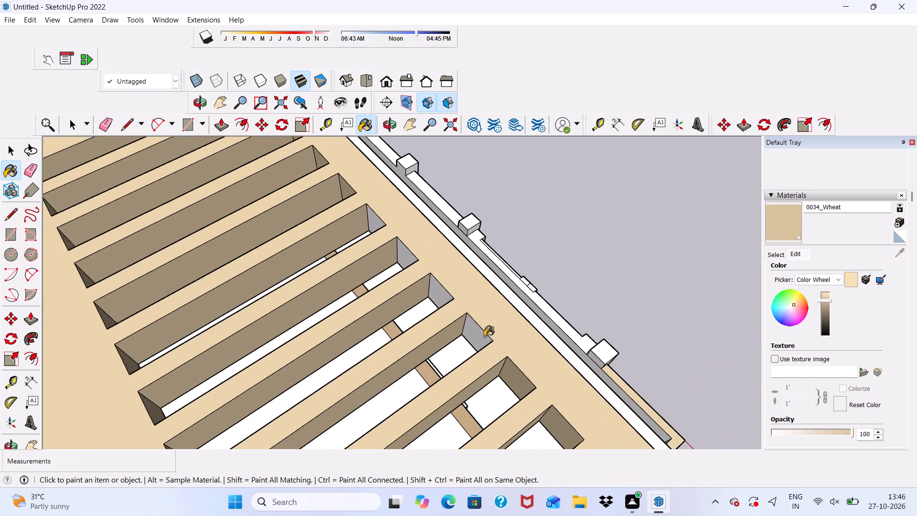
pyautogui.scroll(2, 484, 336)
pyautogui.click(467, 339)
pyautogui.click(437, 284)
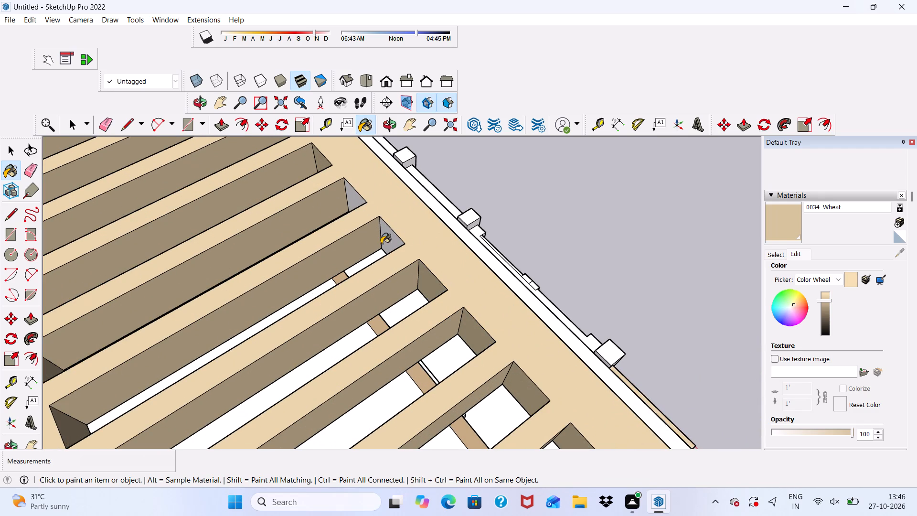
pyautogui.click(389, 242)
pyautogui.click(349, 205)
# Paint the recessed band on the pergola slab's free end and the slab's long rear face with 0034_Wheat.
pyautogui.scroll(-6, 351, 204)
pyautogui.scroll(-3, 386, 312)
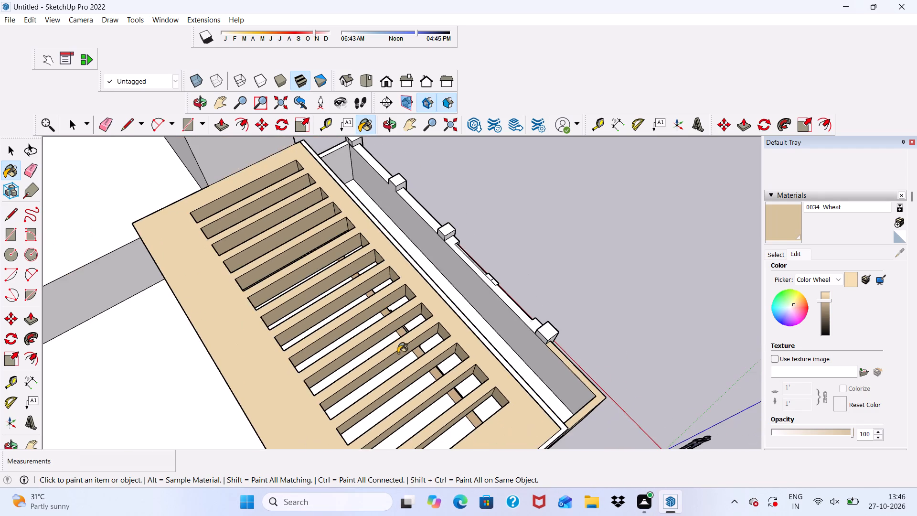
pyautogui.moveTo(398, 354); pyautogui.dragTo(283, 191, button='middle')
pyautogui.scroll(3, 288, 226)
pyautogui.click(278, 202)
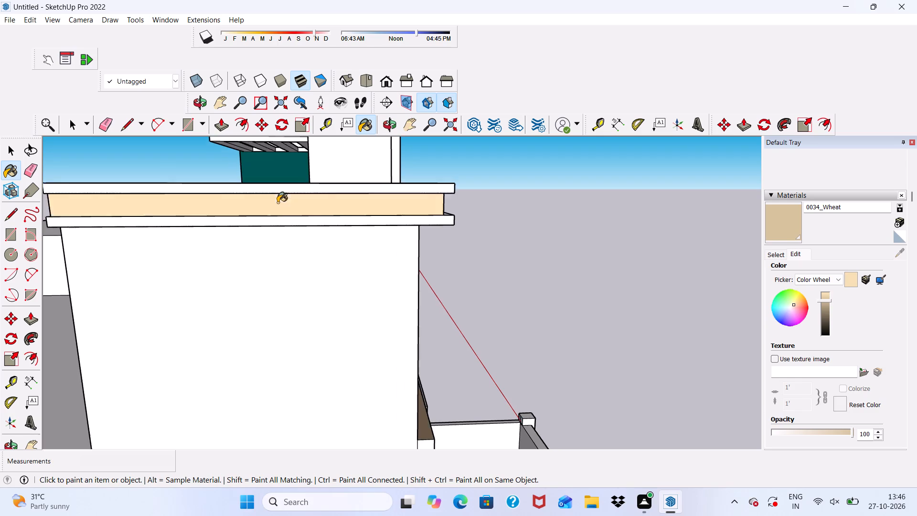
pyautogui.scroll(-1, 273, 219)
pyautogui.moveTo(273, 223); pyautogui.dragTo(480, 246, button='middle')
pyautogui.click(402, 279)
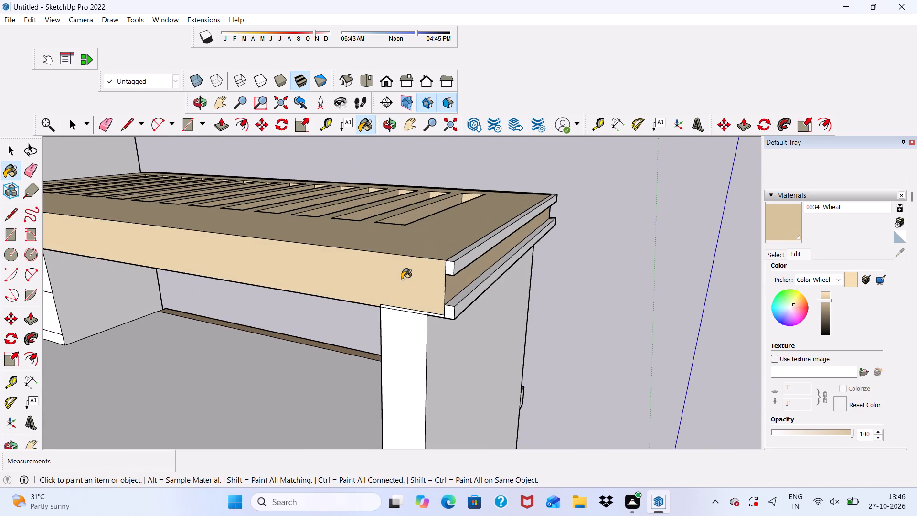
# Paint the front face of the rectangular box frame above the teal wing's top window with 0034_Wheat.
pyautogui.scroll(-4, 402, 279)
pyautogui.moveTo(400, 326); pyautogui.dragTo(0, 325, button='middle')
pyautogui.moveTo(467, 331); pyautogui.dragTo(242, 310, button='middle')
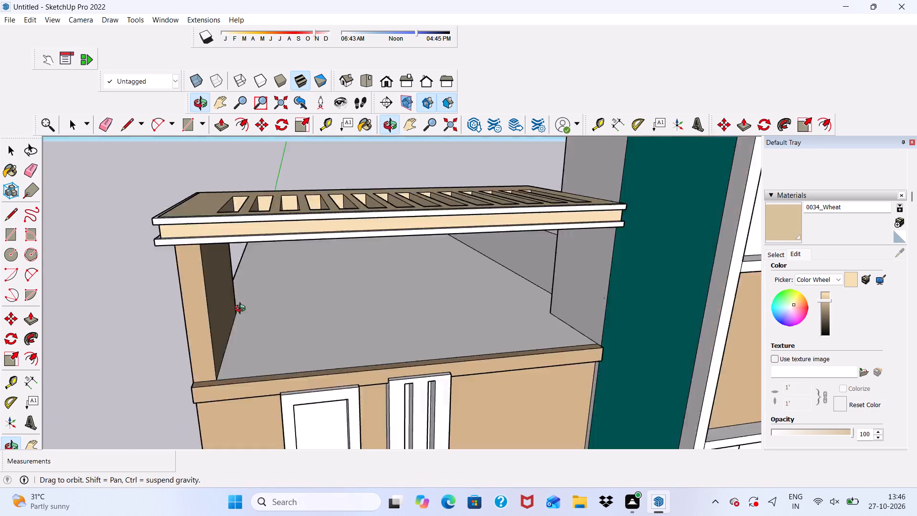
pyautogui.moveTo(242, 310); pyautogui.dragTo(128, 287, button='middle')
pyautogui.scroll(1, 212, 234)
pyautogui.scroll(-5, 217, 229)
pyautogui.moveTo(355, 283); pyautogui.dragTo(520, 269, button='middle')
pyautogui.scroll(-7, 459, 237)
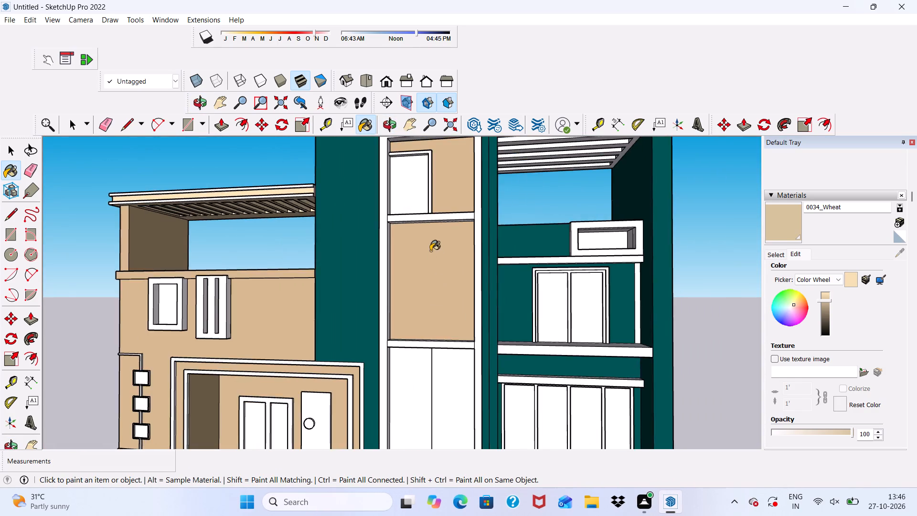
pyautogui.scroll(-4, 430, 251)
pyautogui.scroll(1, 387, 413)
pyautogui.scroll(-4, 385, 282)
pyautogui.moveTo(383, 390); pyautogui.dragTo(422, 398, button='middle')
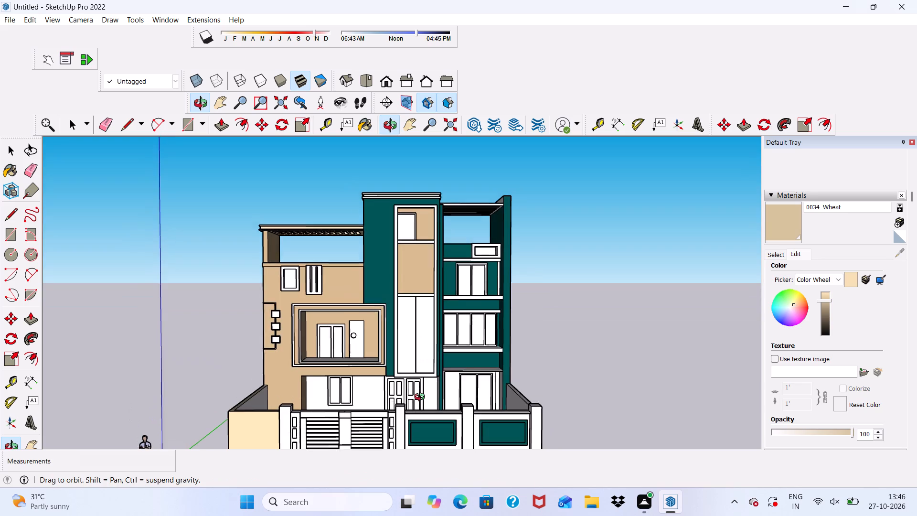
pyautogui.moveTo(422, 398); pyautogui.dragTo(422, 400, button='middle')
pyautogui.scroll(3, 388, 435)
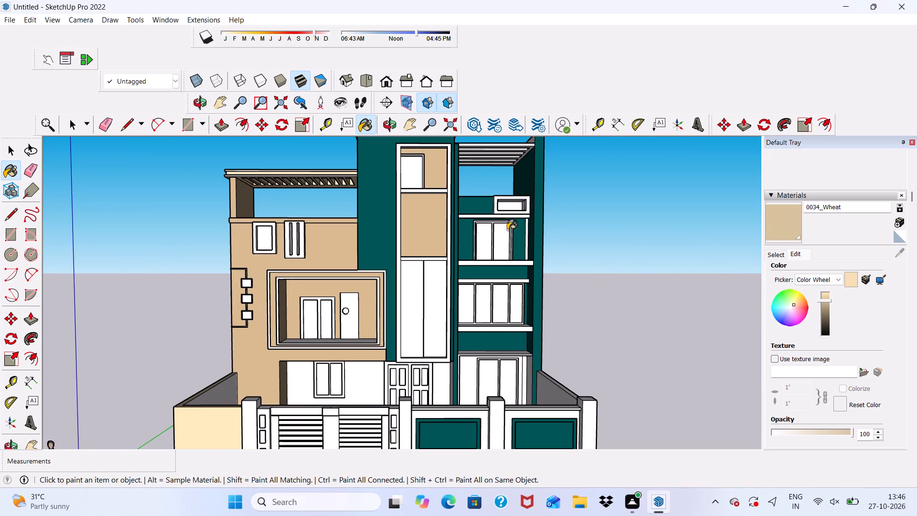
pyautogui.scroll(7, 520, 198)
pyautogui.scroll(-1, 533, 192)
pyautogui.scroll(10, 479, 236)
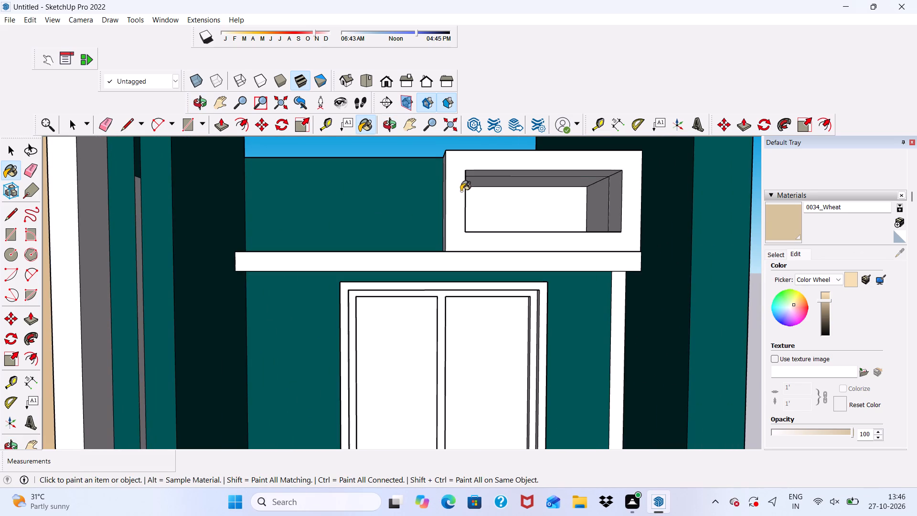
pyautogui.click(459, 189)
# Paint the box frame's tower-side and lower inner faces and its outer top face with 0034_Wheat.
pyautogui.scroll(-1, 492, 229)
pyautogui.moveTo(501, 241); pyautogui.dragTo(390, 340, button='middle')
pyautogui.scroll(8, 487, 240)
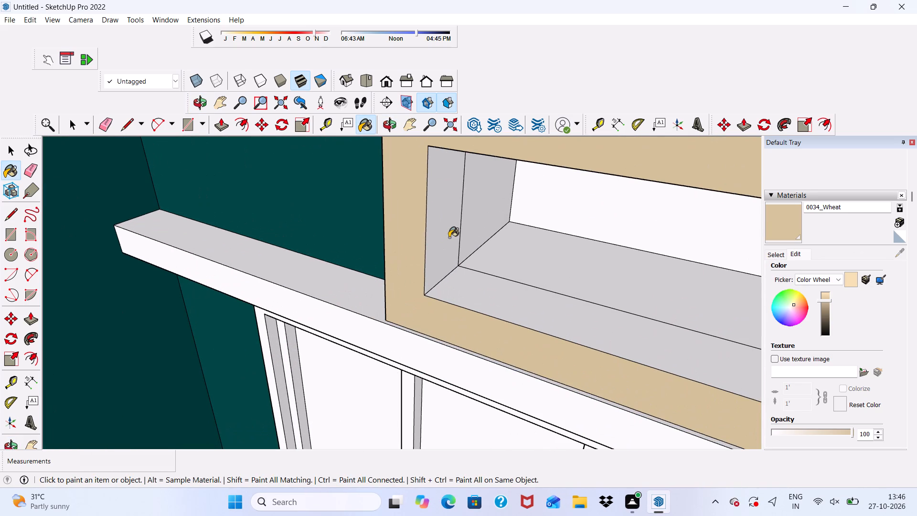
pyautogui.click(449, 237)
pyautogui.click(517, 308)
pyautogui.click(517, 265)
pyautogui.click(492, 211)
pyautogui.scroll(-6, 488, 259)
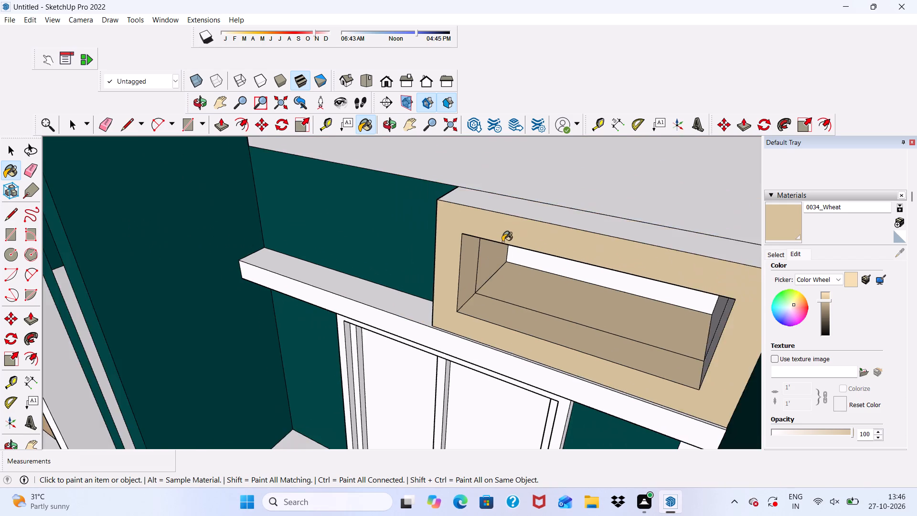
pyautogui.scroll(4, 502, 239)
pyautogui.click(508, 200)
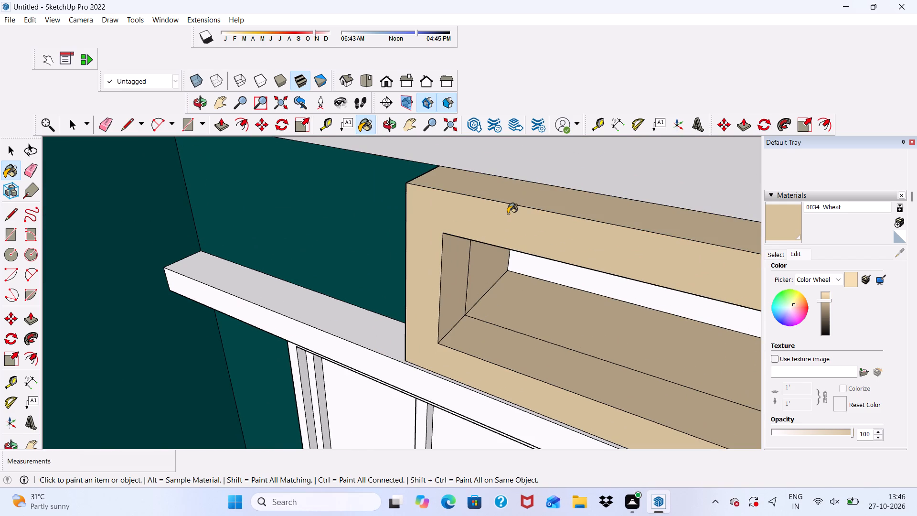
# Paint the box frame's inner side faces farthest from the tower and its back panel with 0034_Wheat.
pyautogui.scroll(-3, 423, 337)
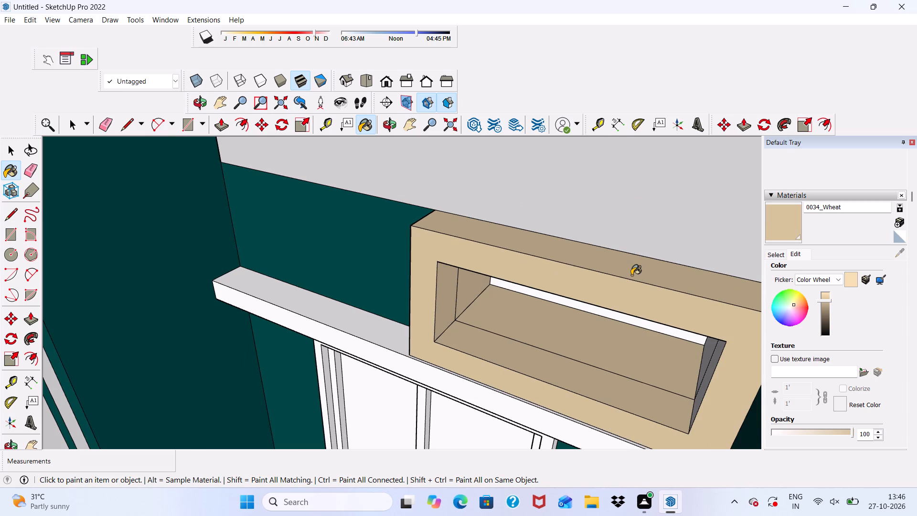
pyautogui.scroll(1, 612, 309)
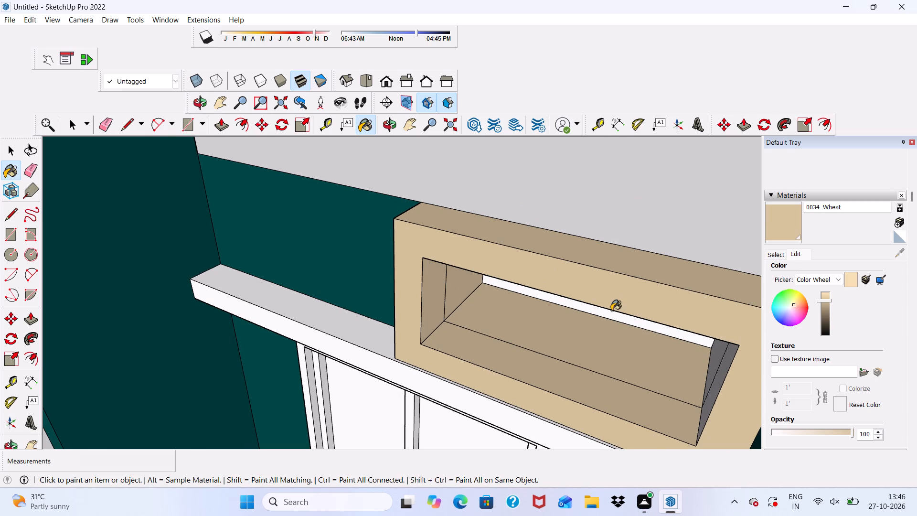
pyautogui.scroll(-3, 611, 311)
pyautogui.scroll(4, 616, 335)
pyautogui.scroll(-3, 616, 335)
pyautogui.moveTo(616, 335); pyautogui.dragTo(710, 269, button='middle')
pyautogui.scroll(2, 709, 266)
pyautogui.scroll(3, 666, 288)
pyautogui.click(687, 267)
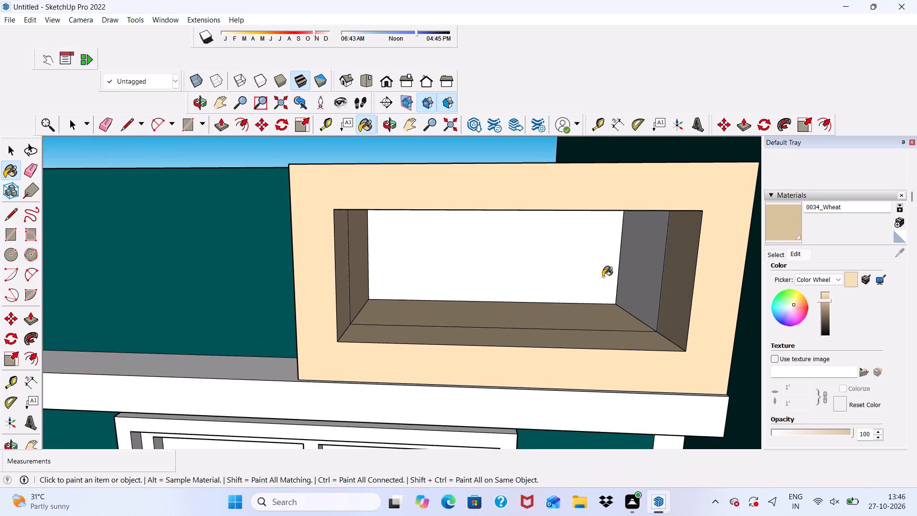
pyautogui.click(641, 259)
pyautogui.click(567, 266)
# Paint the two upper inner faces of the box frame's recess with 0034_Wheat.
pyautogui.scroll(-5, 567, 266)
pyautogui.moveTo(564, 285); pyautogui.dragTo(604, 155, button='middle')
pyautogui.scroll(11, 563, 226)
pyautogui.click(550, 229)
pyautogui.click(527, 280)
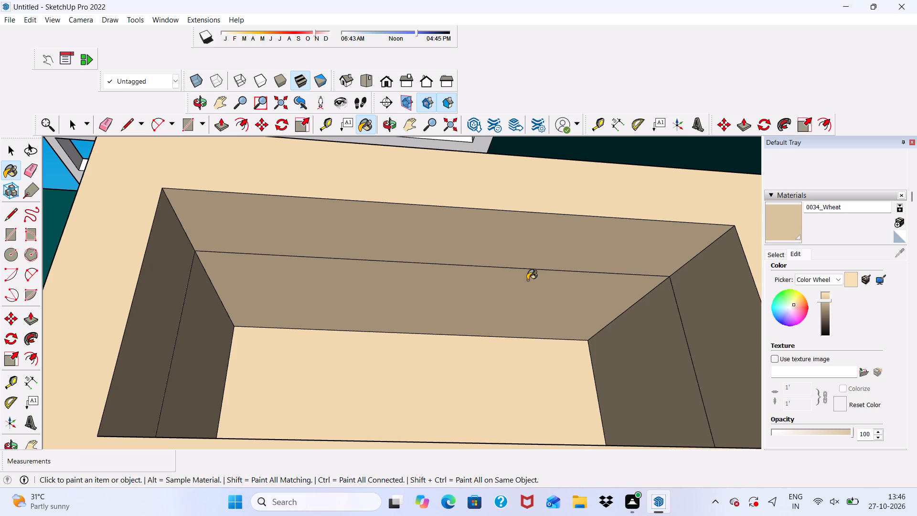
pyautogui.scroll(-1, 521, 282)
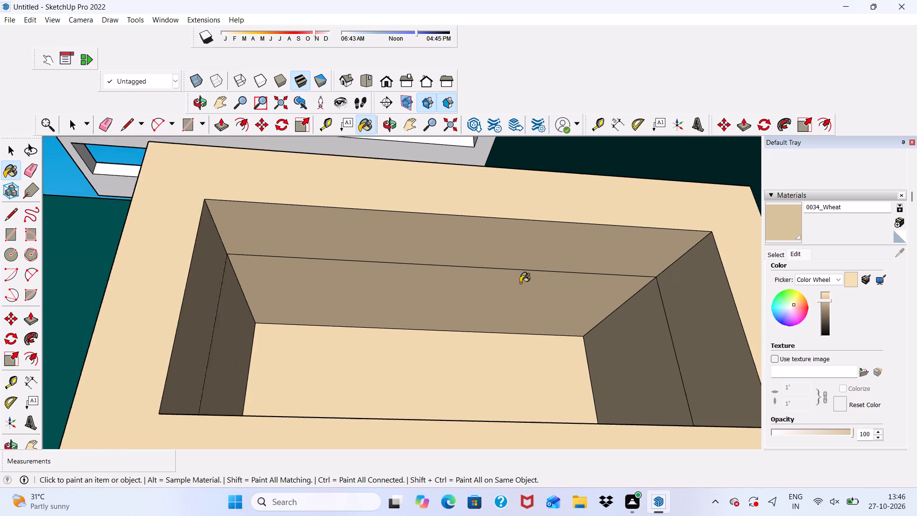
# Examine the wheat box frame, the teal wing's windows and the whole painted front facade.
pyautogui.scroll(-5, 520, 283)
pyautogui.moveTo(521, 230); pyautogui.dragTo(341, 407, button='middle')
pyautogui.scroll(-1, 521, 231)
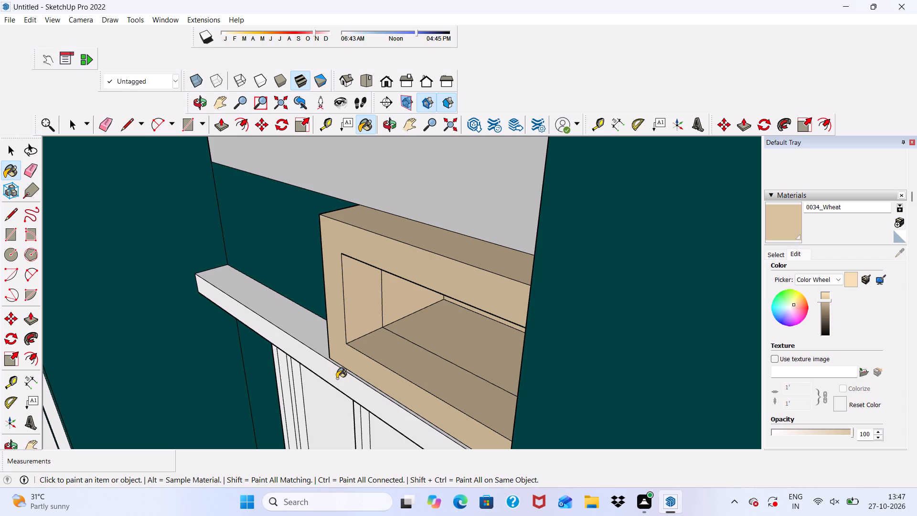
pyautogui.scroll(-4, 340, 75)
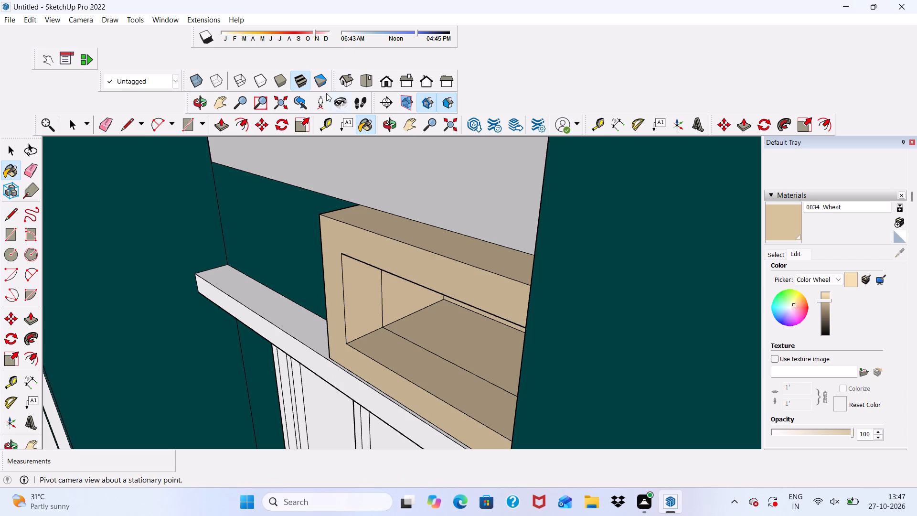
pyautogui.scroll(-11, 243, 129)
pyautogui.scroll(-3, 333, 210)
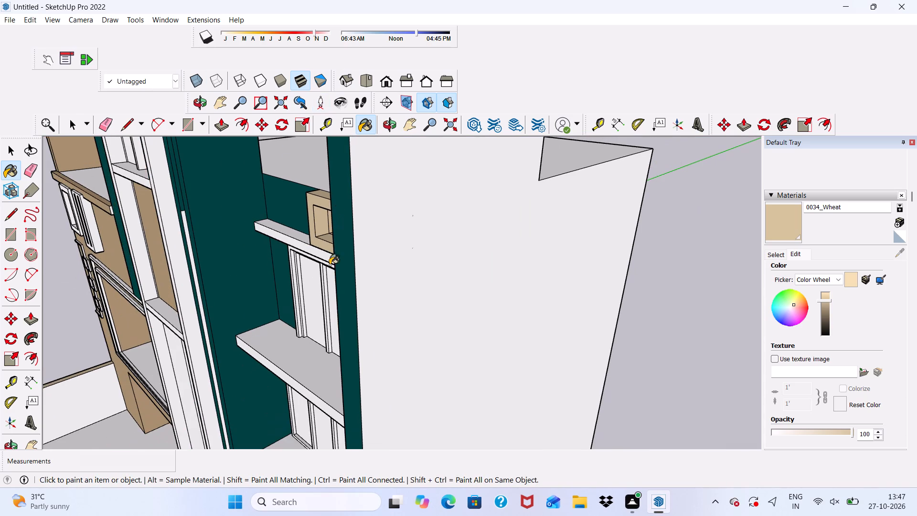
pyautogui.moveTo(271, 309); pyautogui.dragTo(337, 256, button='middle')
pyautogui.scroll(2, 337, 256)
pyautogui.scroll(-4, 341, 247)
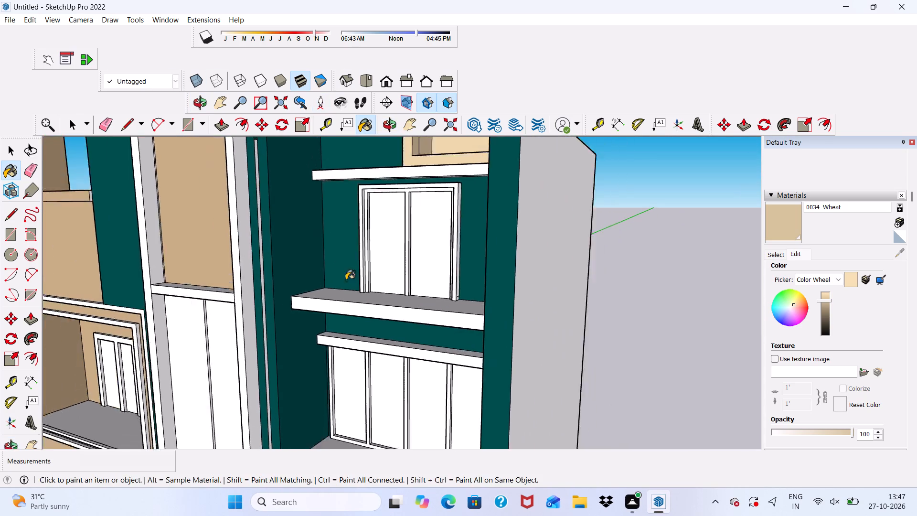
pyautogui.scroll(-2, 346, 280)
pyautogui.moveTo(352, 307); pyautogui.dragTo(437, 323, button='middle')
pyautogui.scroll(2, 424, 309)
pyautogui.scroll(-5, 371, 221)
pyautogui.scroll(4, 342, 398)
pyautogui.scroll(-1, 315, 365)
pyautogui.moveTo(304, 367); pyautogui.dragTo(352, 330, button='middle')
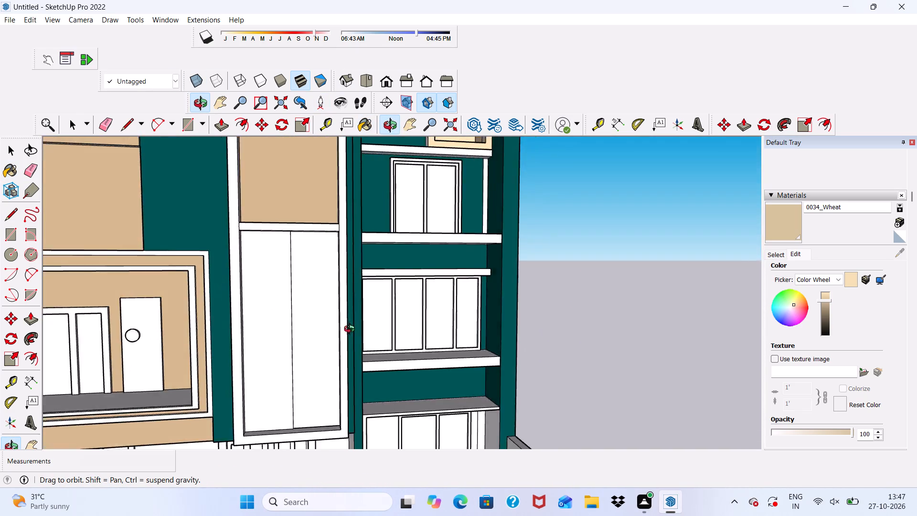
pyautogui.moveTo(352, 330); pyautogui.dragTo(368, 357, button='middle')
pyautogui.scroll(1, 369, 357)
pyautogui.scroll(-9, 314, 349)
pyautogui.moveTo(363, 342); pyautogui.dragTo(328, 287, button='middle')
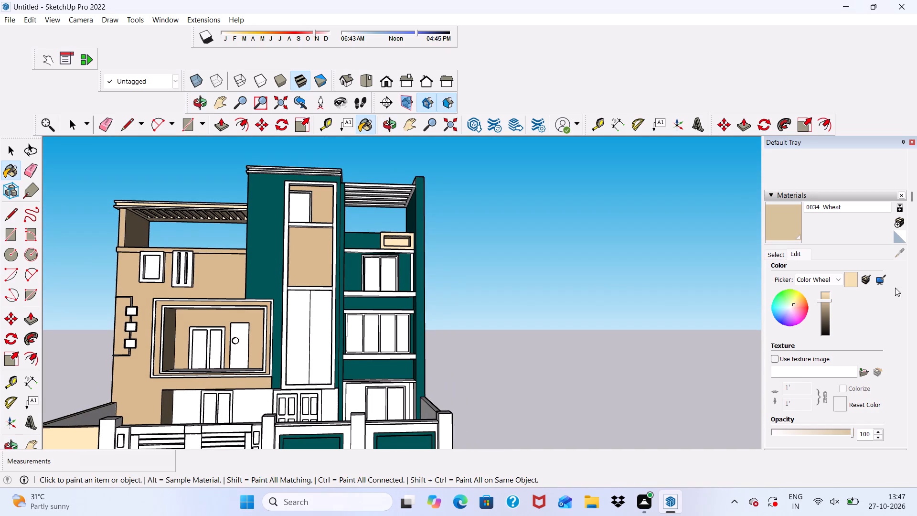
pyautogui.scroll(1, 818, 245)
pyautogui.scroll(-1, 756, 301)
# Paint the front face of the inner frame of the teal wing's top two-pane window with 0137_Black.
pyautogui.click(784, 310)
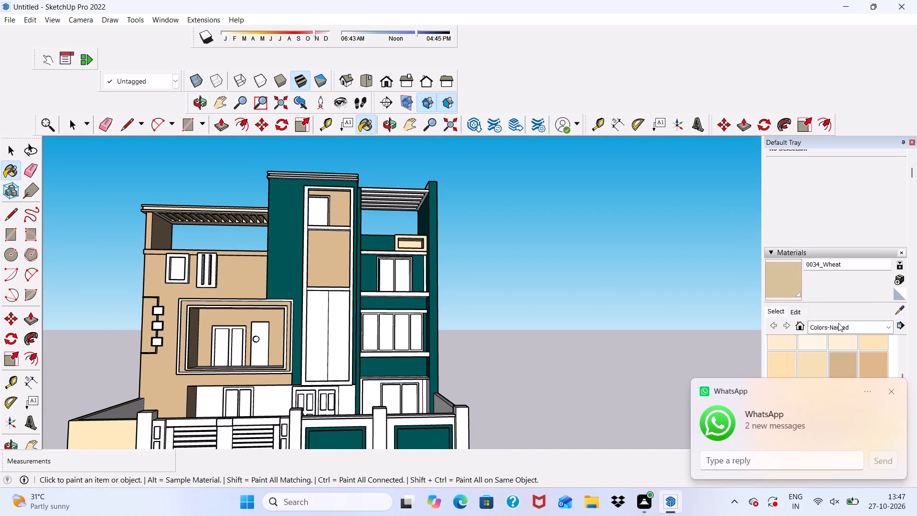
pyautogui.scroll(-8, 843, 332)
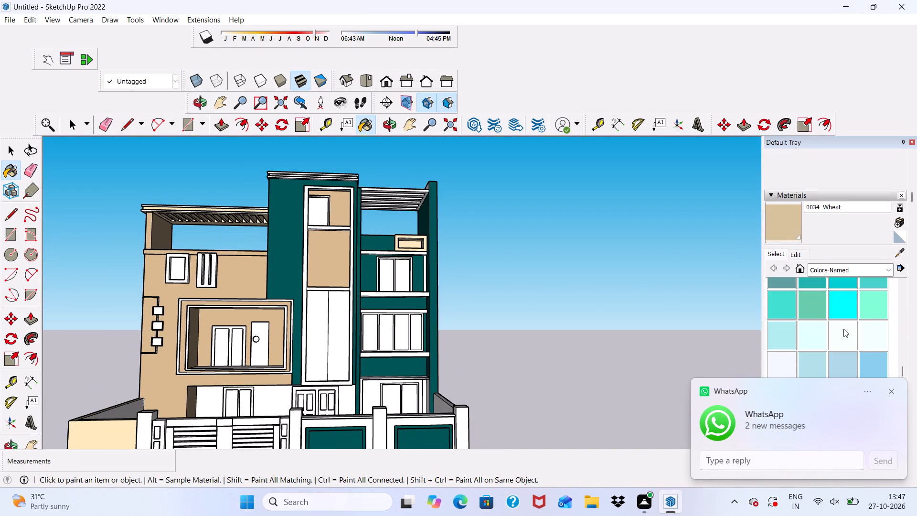
pyautogui.scroll(-7, 843, 329)
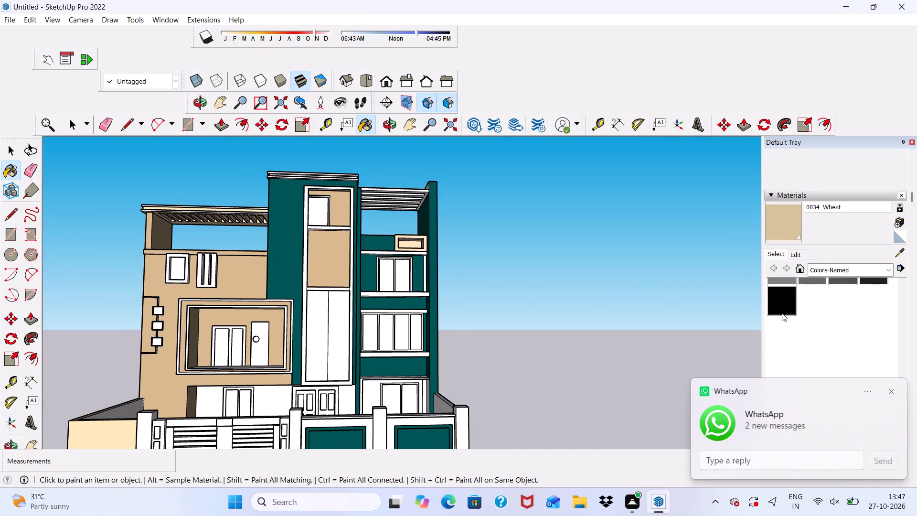
pyautogui.click(781, 306)
pyautogui.scroll(20, 416, 336)
pyautogui.scroll(6, 416, 336)
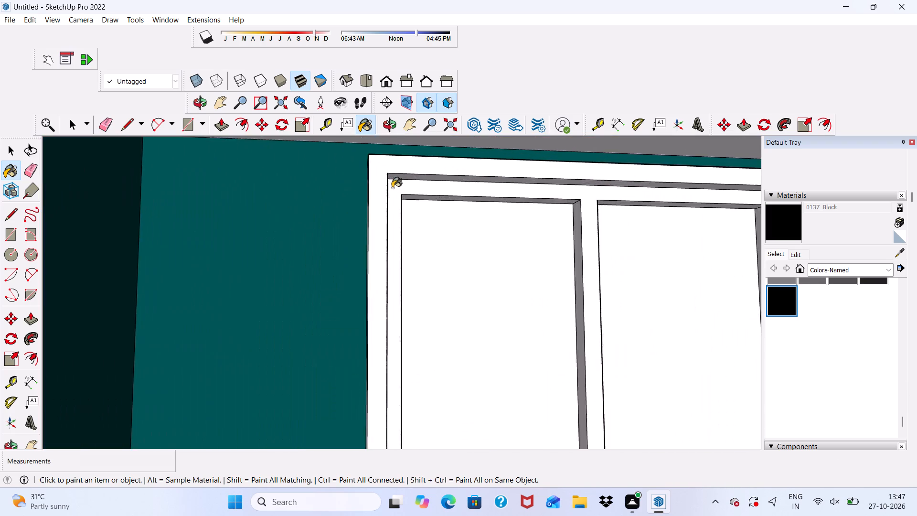
pyautogui.scroll(7, 392, 188)
pyautogui.click(392, 188)
# Paint the side and upper inner edges around the top window's tower-side pane with 0137_Black.
pyautogui.scroll(5, 403, 235)
pyautogui.moveTo(403, 235); pyautogui.dragTo(224, 331, button='middle')
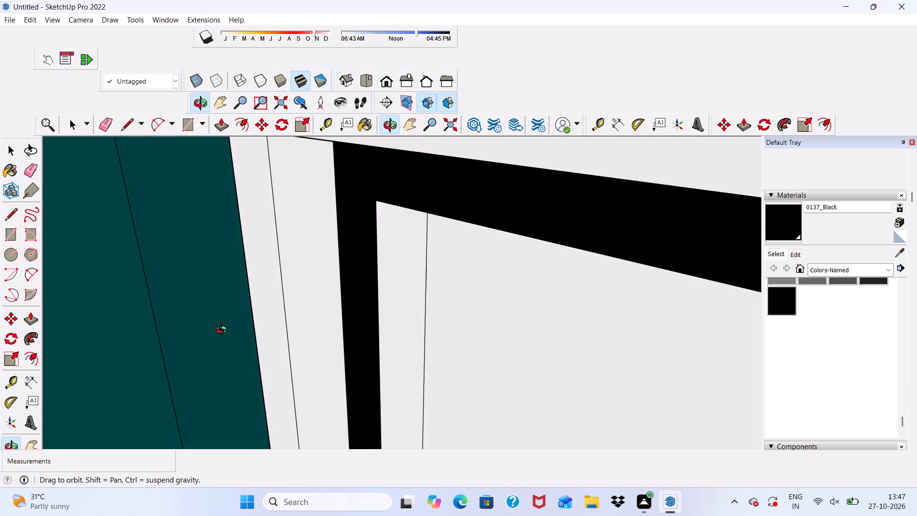
pyautogui.click(384, 296)
pyautogui.moveTo(386, 300); pyautogui.dragTo(451, 110, button='middle')
pyautogui.click(445, 212)
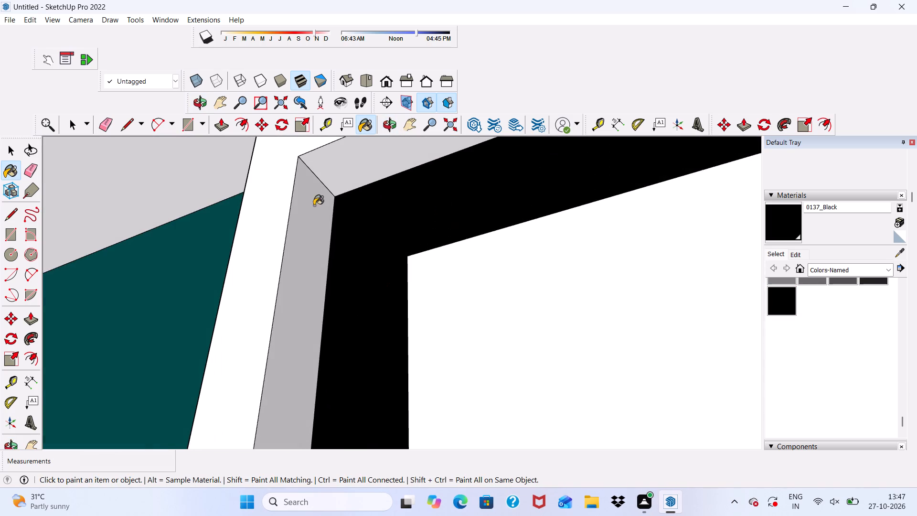
pyautogui.scroll(-7, 160, 224)
pyautogui.moveTo(351, 233); pyautogui.dragTo(485, 346, button='middle')
pyautogui.scroll(4, 616, 287)
pyautogui.click(665, 279)
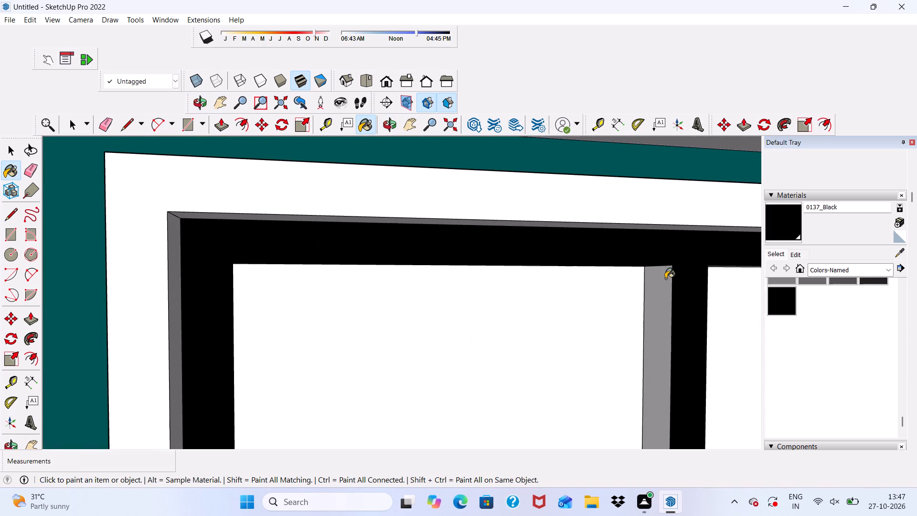
# Paint the side and upper inner edges around the top window's second pane, farther from the tower, with 0137_Black.
pyautogui.scroll(-8, 552, 253)
pyautogui.moveTo(538, 379); pyautogui.dragTo(296, 335, button='middle')
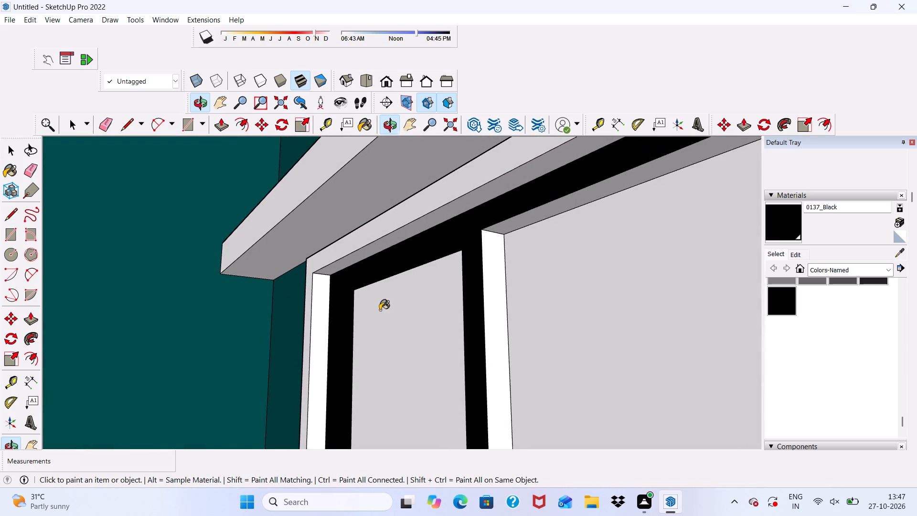
pyautogui.scroll(4, 536, 273)
pyautogui.click(469, 259)
pyautogui.click(478, 199)
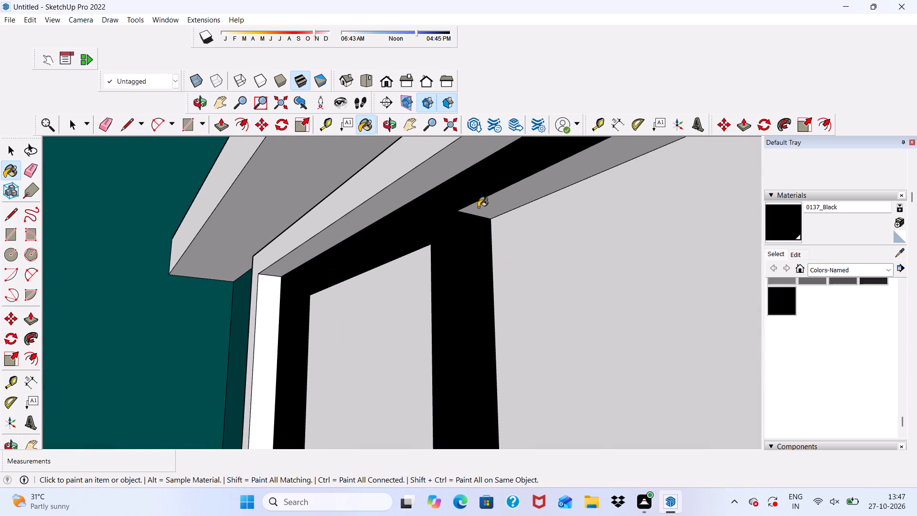
pyautogui.click(478, 207)
pyautogui.scroll(-5, 364, 254)
pyautogui.moveTo(292, 287); pyautogui.dragTo(487, 311, button='middle')
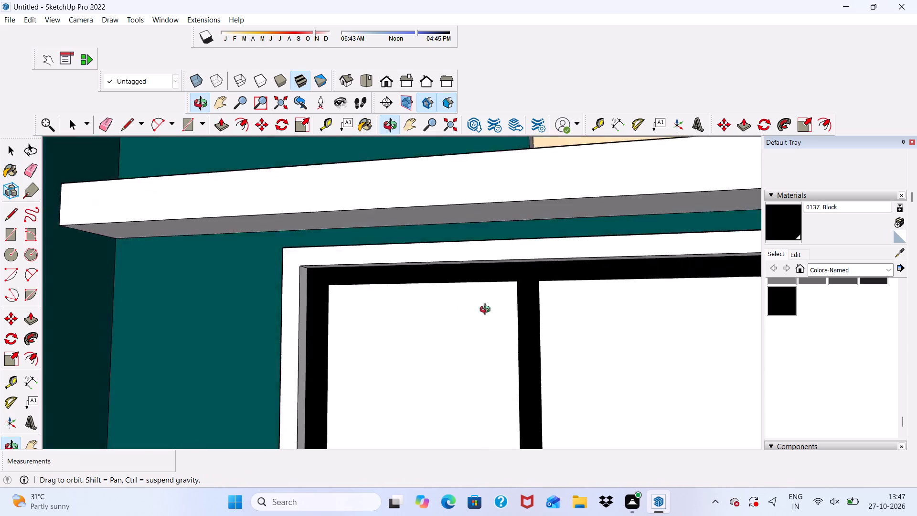
pyautogui.moveTo(487, 311); pyautogui.dragTo(569, 319, button='middle')
pyautogui.scroll(3, 609, 311)
pyautogui.scroll(4, 727, 298)
pyautogui.scroll(-1, 719, 304)
pyautogui.click(711, 309)
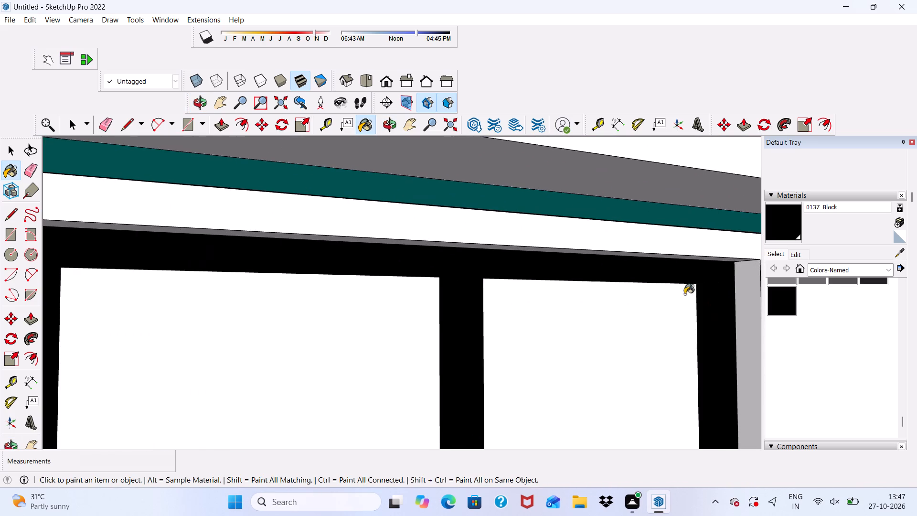
# Paint the front face of the frame of the four-pane window one floor below with 0137_Black.
pyautogui.scroll(-5, 559, 258)
pyautogui.scroll(-16, 410, 139)
pyautogui.scroll(4, 422, 346)
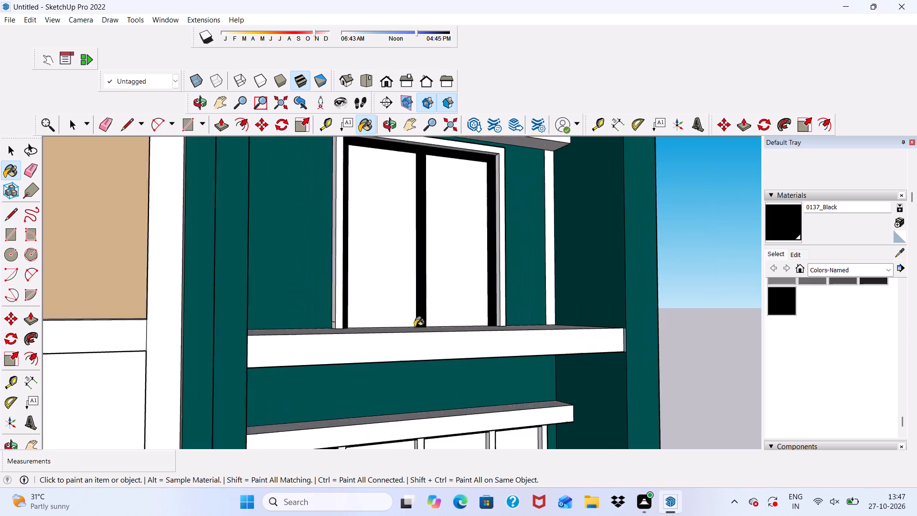
pyautogui.scroll(1, 415, 327)
pyautogui.scroll(-5, 334, 114)
pyautogui.scroll(3, 334, 372)
pyautogui.scroll(-5, 311, 204)
pyautogui.scroll(6, 340, 392)
pyautogui.scroll(-5, 286, 260)
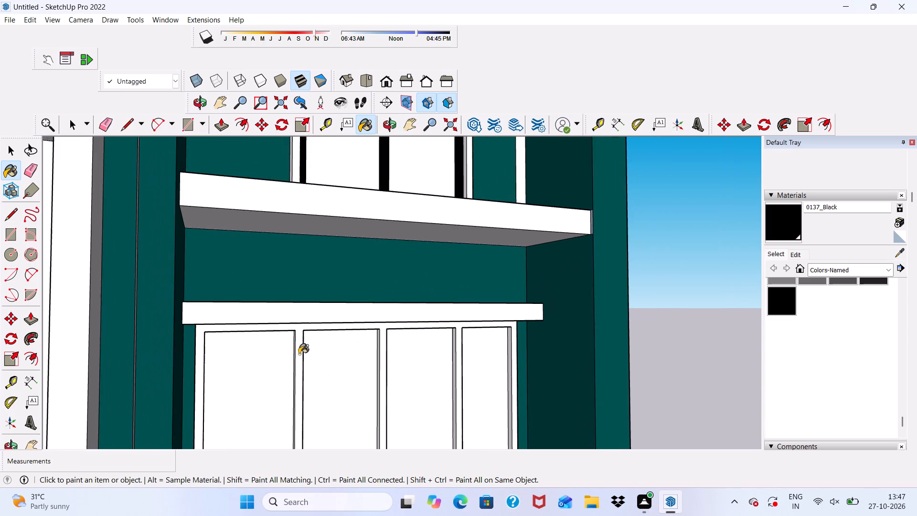
pyautogui.moveTo(303, 366); pyautogui.dragTo(181, 336, button='middle')
pyautogui.scroll(11, 245, 383)
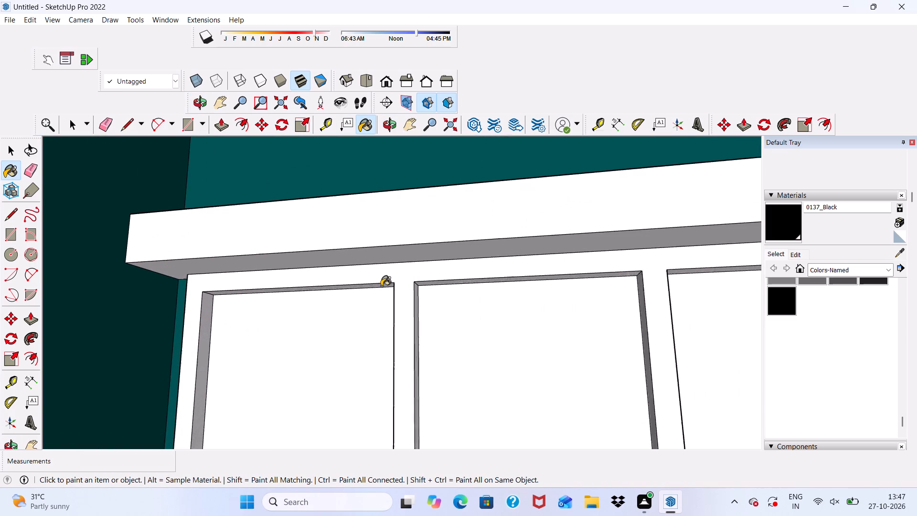
pyautogui.scroll(1, 381, 286)
pyautogui.click(398, 278)
# Paint the tower-side inner edges of the four-pane window's first three panes and the first pane's upper edge with 0137_Black.
pyautogui.scroll(-12, 338, 277)
pyautogui.moveTo(463, 339); pyautogui.dragTo(464, 342, button='middle')
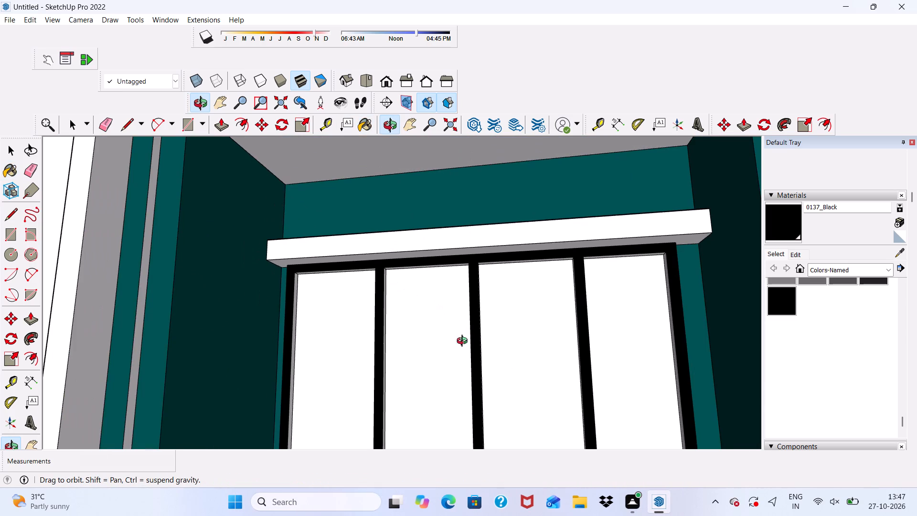
pyautogui.moveTo(464, 342); pyautogui.dragTo(340, 377, button='middle')
pyautogui.scroll(14, 470, 344)
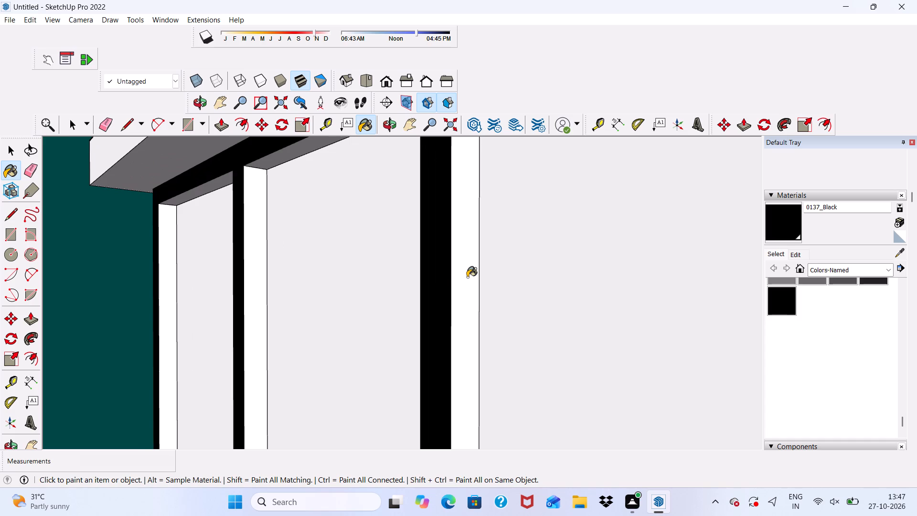
pyautogui.click(467, 277)
pyautogui.scroll(2, 224, 321)
pyautogui.click(262, 279)
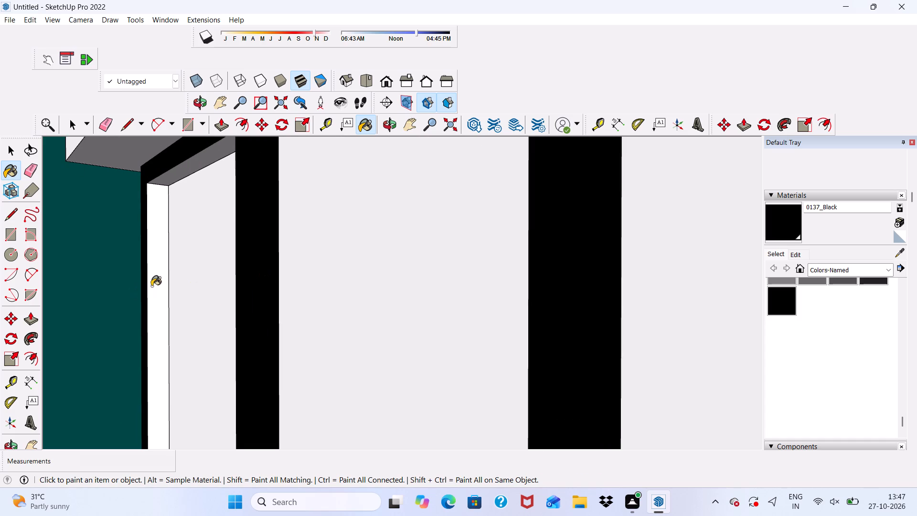
pyautogui.click(151, 286)
pyautogui.click(166, 179)
# Paint the upper inner edges of the second, third and fourth panes of the four-pane window with 0137_Black.
pyautogui.scroll(-3, 184, 215)
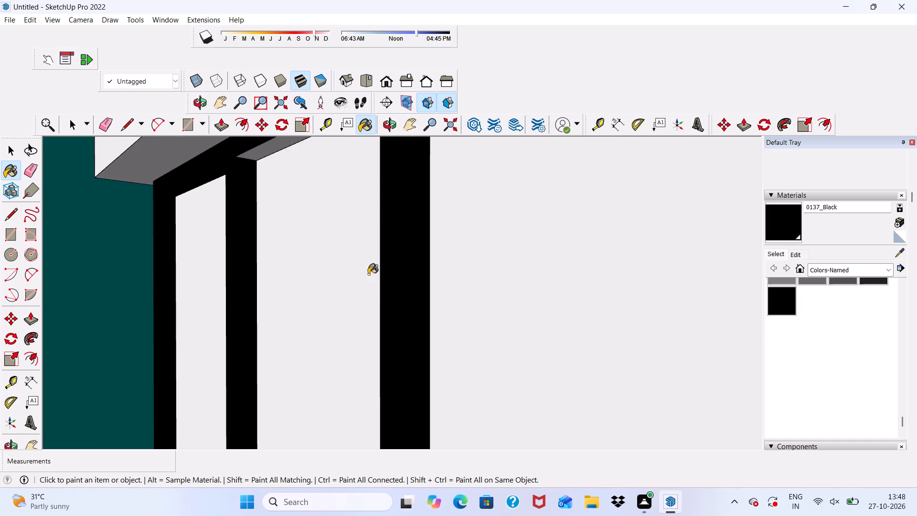
pyautogui.scroll(-3, 358, 272)
pyautogui.moveTo(347, 330); pyautogui.dragTo(451, 199, button='middle')
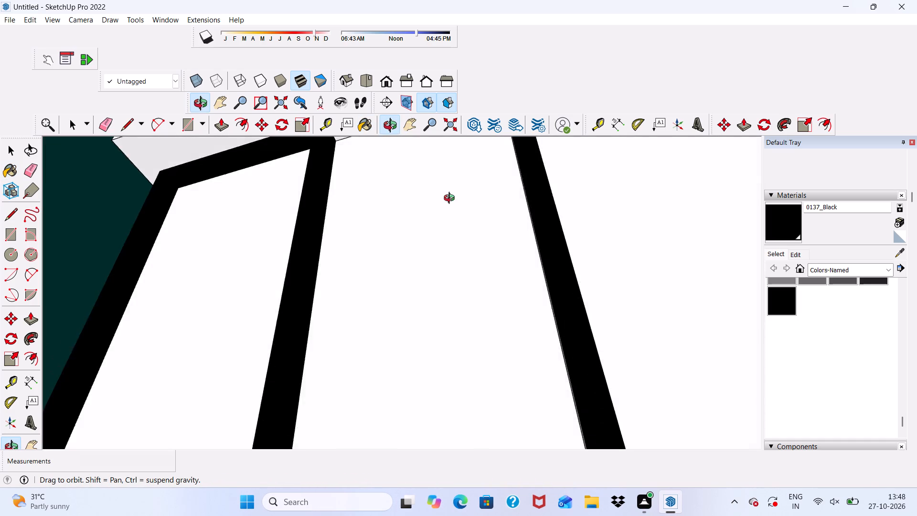
pyautogui.moveTo(451, 199); pyautogui.dragTo(451, 220, button='middle')
pyautogui.scroll(1, 451, 220)
pyautogui.scroll(-6, 450, 225)
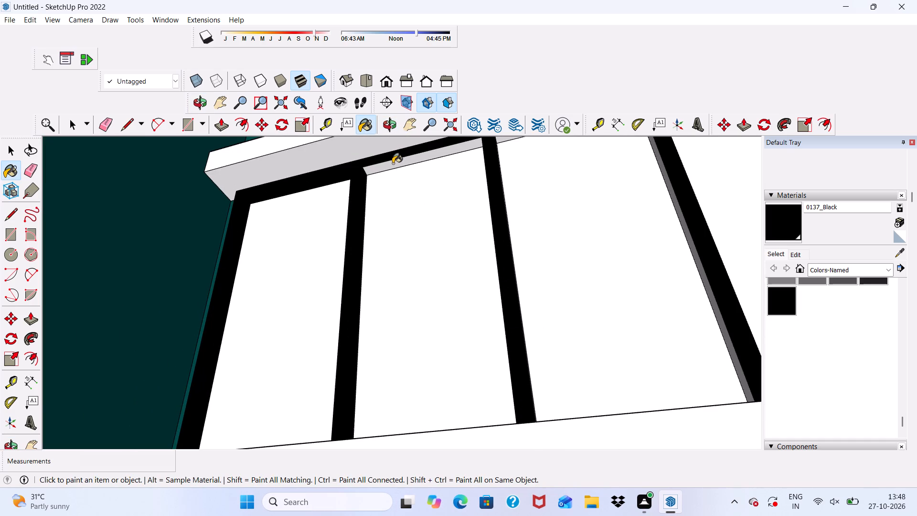
pyautogui.click(393, 163)
pyautogui.scroll(-4, 360, 223)
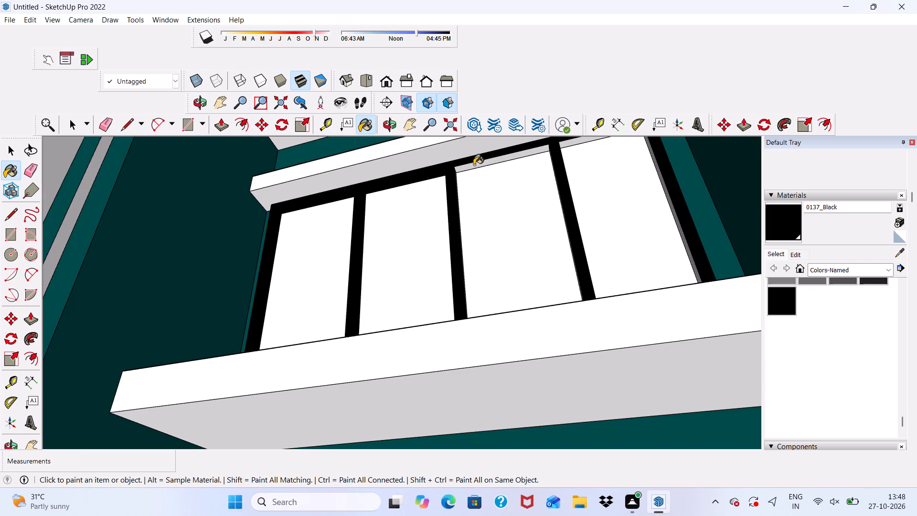
pyautogui.click(474, 162)
pyautogui.click(485, 161)
pyautogui.scroll(-4, 483, 175)
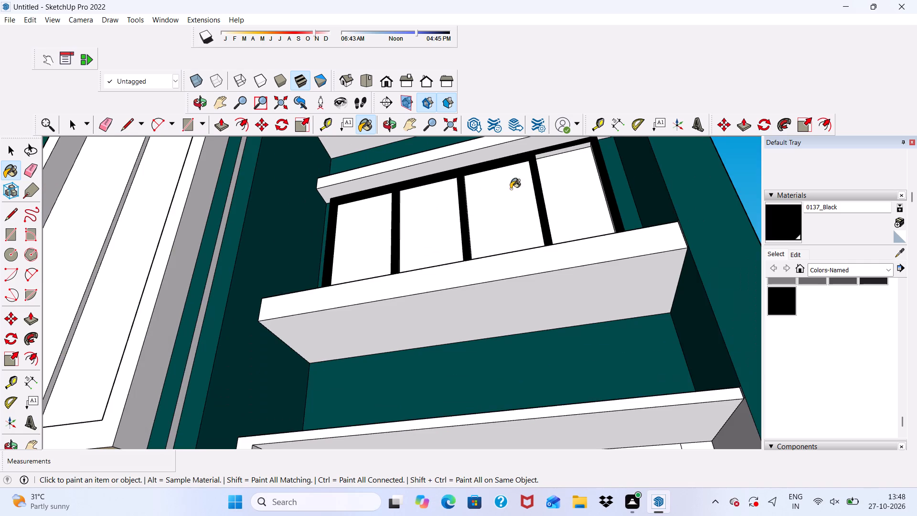
pyautogui.scroll(4, 553, 162)
pyautogui.scroll(-1, 552, 152)
pyautogui.scroll(4, 551, 151)
pyautogui.click(549, 150)
pyautogui.scroll(-2, 539, 152)
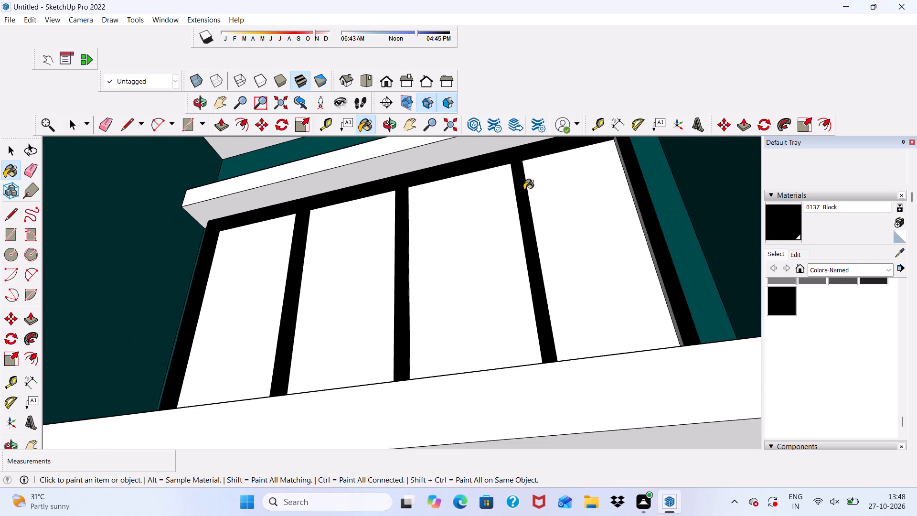
# Paint the inner side edges farthest from the tower on all four panes of the window with 0137_Black.
pyautogui.moveTo(523, 196); pyautogui.dragTo(670, 295, button='middle')
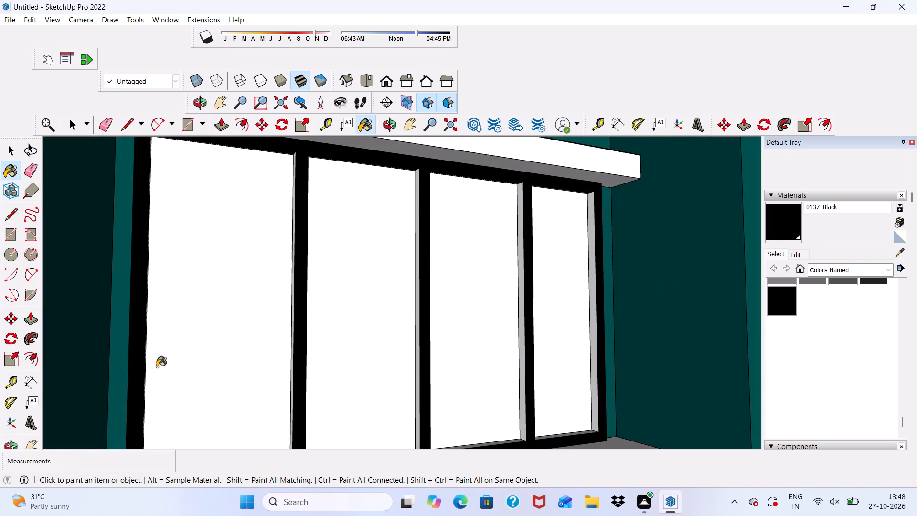
pyautogui.scroll(13, 164, 362)
pyautogui.click(386, 291)
pyautogui.click(363, 293)
pyautogui.scroll(-3, 324, 290)
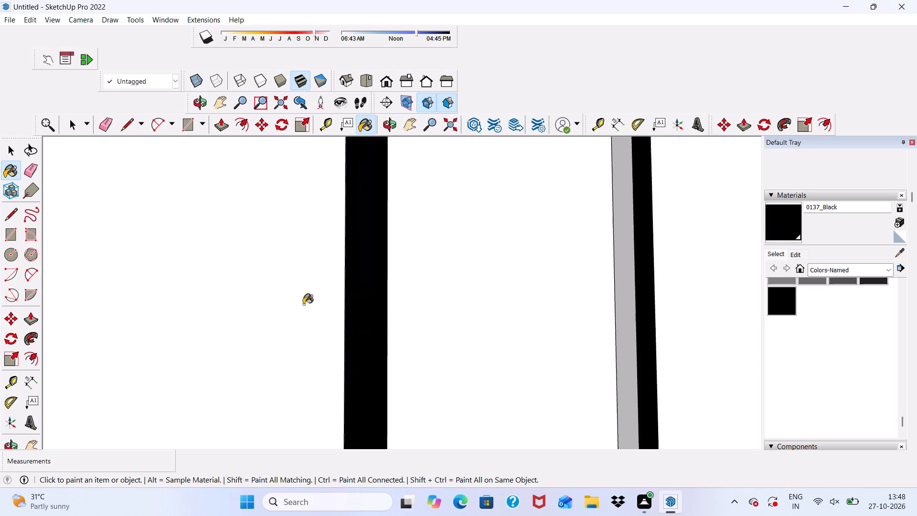
pyautogui.scroll(-2, 303, 304)
pyautogui.scroll(3, 685, 293)
pyautogui.click(559, 288)
pyautogui.scroll(-5, 398, 297)
pyautogui.scroll(-5, 460, 315)
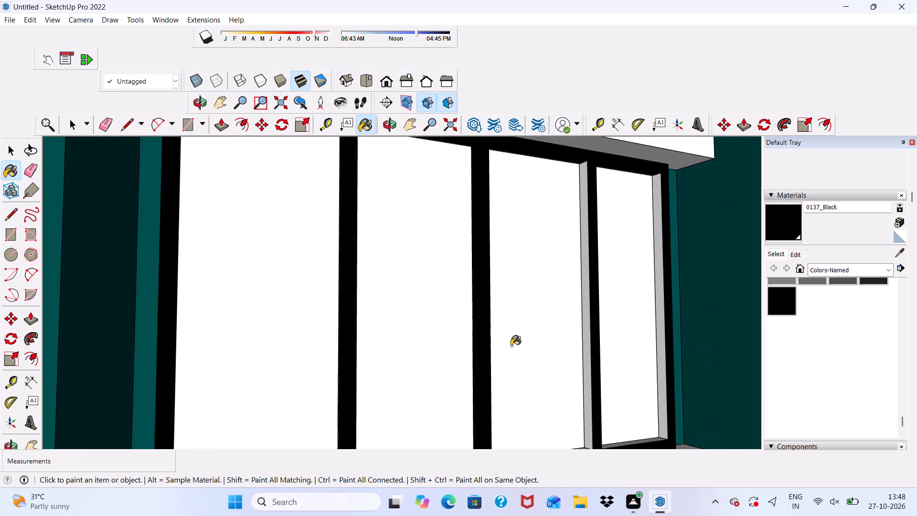
pyautogui.scroll(4, 590, 351)
pyautogui.click(586, 355)
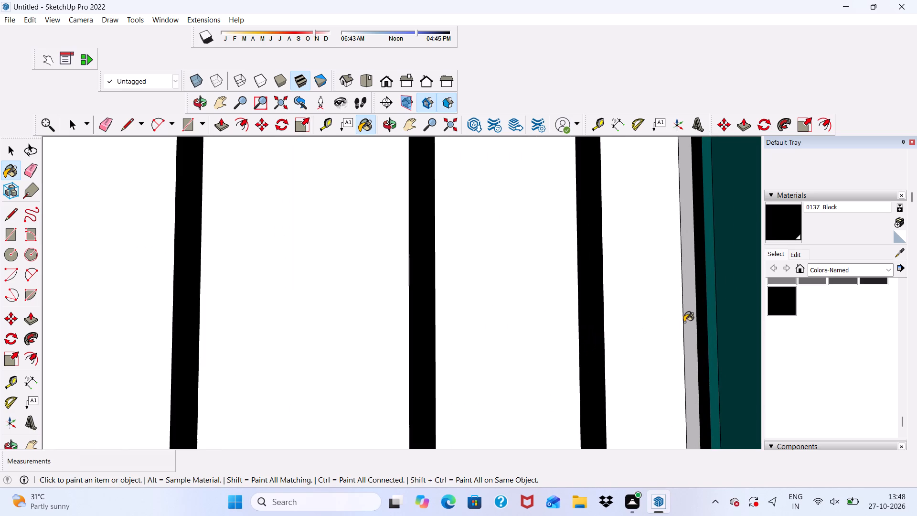
pyautogui.click(688, 319)
# Paint the tower-side inner edge of the four-pane window's fourth pane with 0137_Black.
pyautogui.scroll(-2, 683, 327)
pyautogui.moveTo(681, 351); pyautogui.dragTo(391, 361, button='middle')
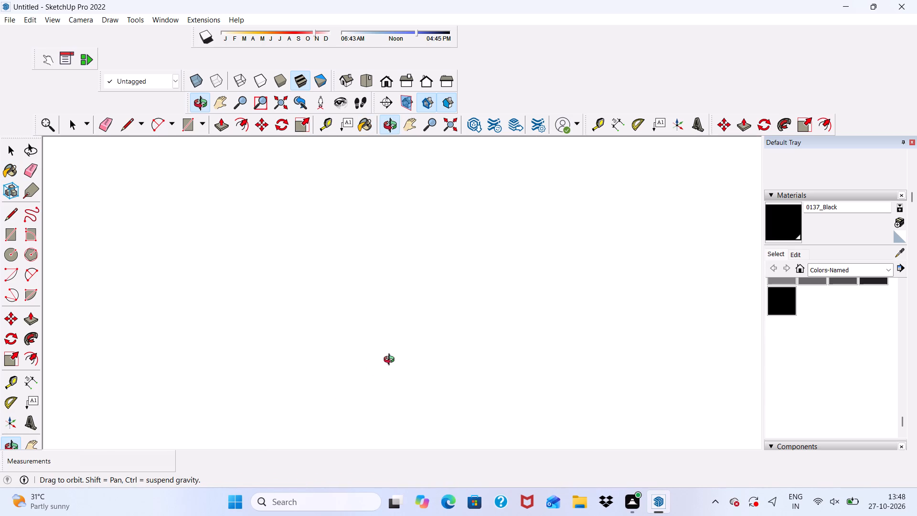
pyautogui.moveTo(391, 361); pyautogui.dragTo(464, 421, button='middle')
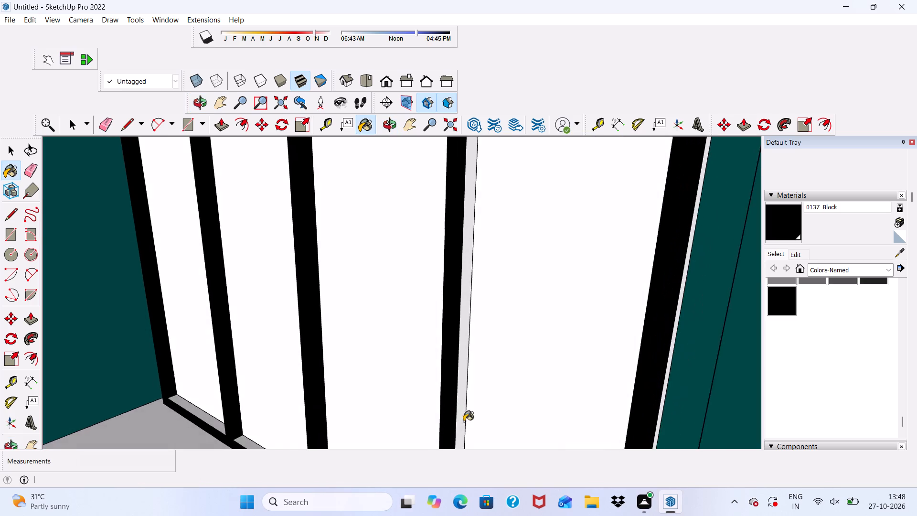
pyautogui.scroll(7, 472, 349)
pyautogui.click(464, 294)
pyautogui.scroll(-9, 464, 294)
pyautogui.scroll(-5, 439, 145)
pyautogui.moveTo(450, 274); pyautogui.dragTo(466, 317, button='middle')
pyautogui.scroll(-6, 517, 216)
pyautogui.scroll(5, 423, 412)
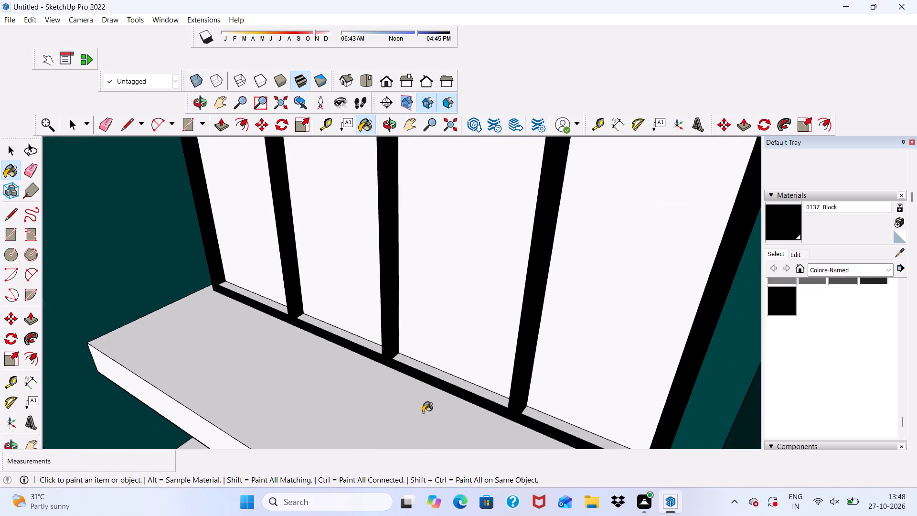
# Paint the lower inner edges of all four panes of the four-pane window with 0137_Black.
pyautogui.scroll(9, 426, 339)
pyautogui.click(403, 380)
pyautogui.scroll(1, 292, 346)
pyautogui.click(280, 332)
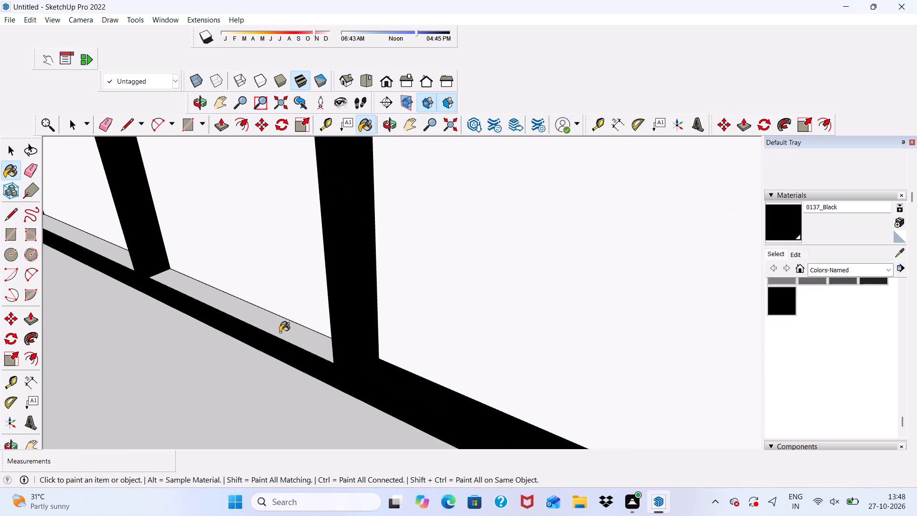
pyautogui.scroll(-5, 278, 332)
pyautogui.scroll(3, 123, 242)
pyautogui.click(112, 271)
pyautogui.click(118, 266)
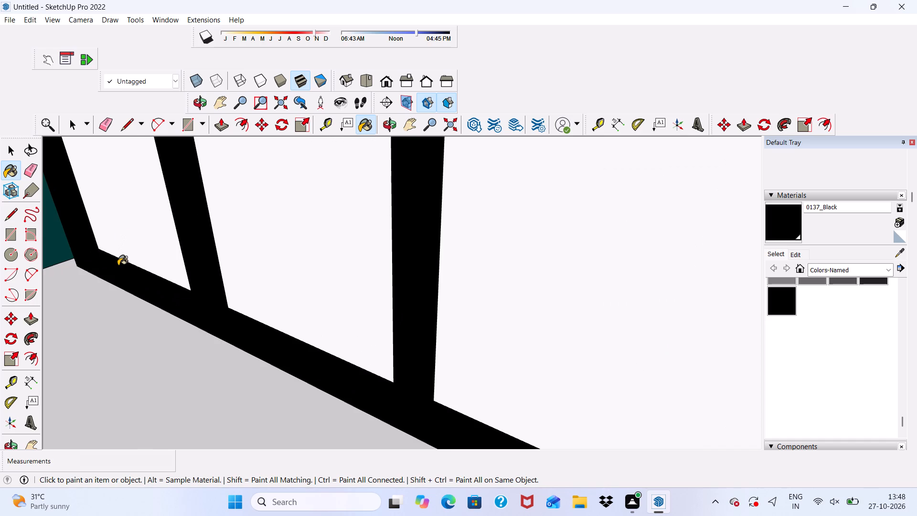
pyautogui.scroll(-5, 118, 266)
pyautogui.scroll(-4, 203, 264)
pyautogui.scroll(7, 311, 373)
pyautogui.click(405, 367)
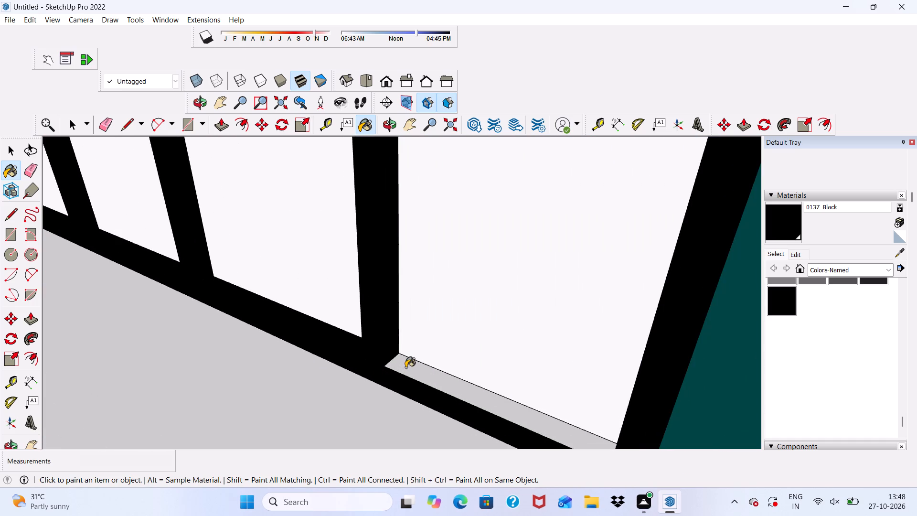
# Paint the front face of the ground-floor two-pane frame below the four-pane window with 0137_Black.
pyautogui.scroll(-1, 369, 376)
pyautogui.moveTo(354, 381); pyautogui.dragTo(429, 180, button='middle')
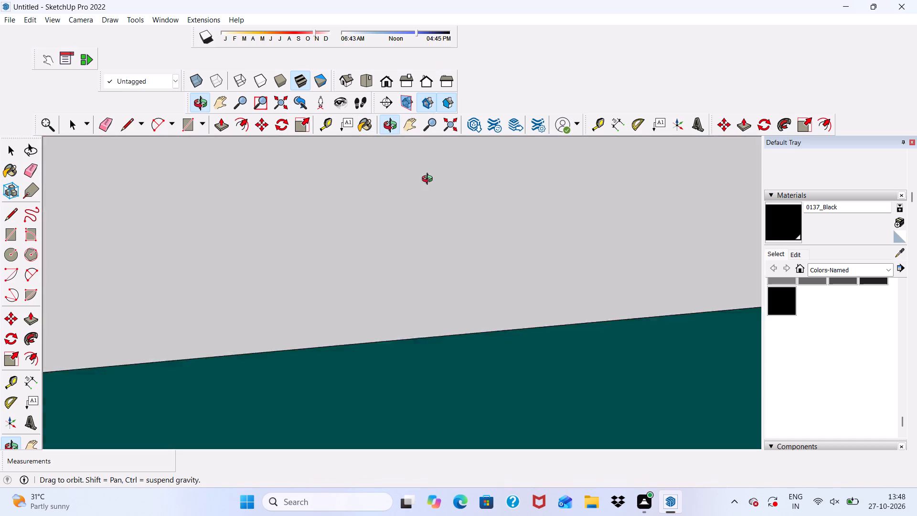
pyautogui.moveTo(429, 180); pyautogui.dragTo(380, 298, button='middle')
pyautogui.scroll(-12, 373, 227)
pyautogui.scroll(1, 343, 307)
pyautogui.scroll(-5, 343, 292)
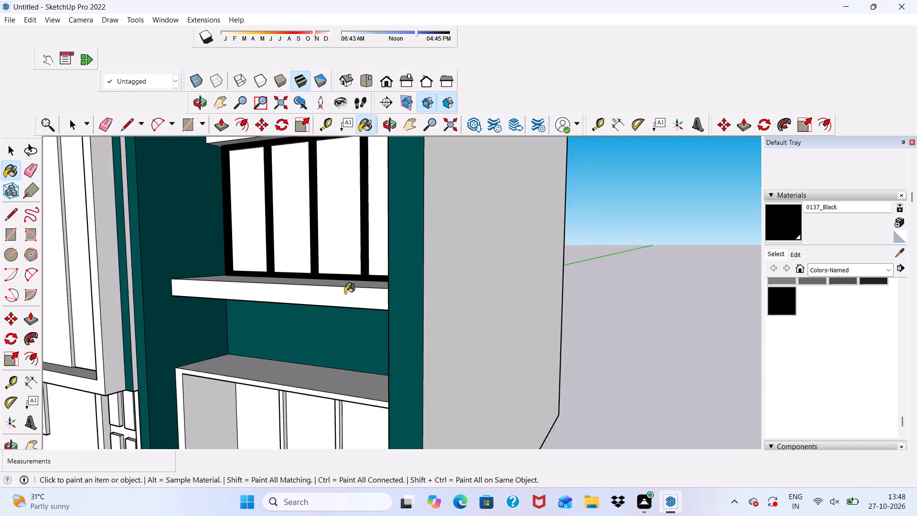
pyautogui.scroll(-6, 345, 293)
pyautogui.scroll(5, 270, 387)
pyautogui.scroll(-4, 275, 365)
pyautogui.moveTo(319, 372); pyautogui.dragTo(433, 349, button='middle')
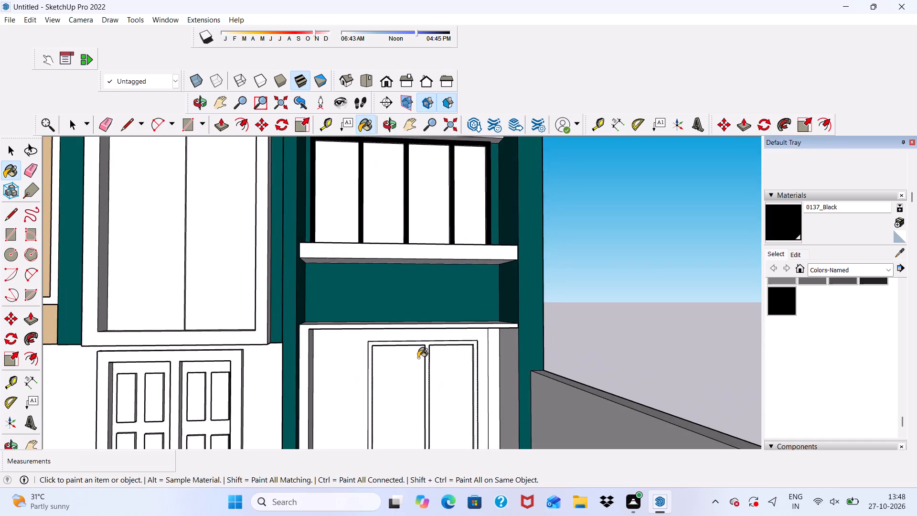
pyautogui.scroll(13, 416, 360)
pyautogui.click(422, 338)
pyautogui.scroll(-1, 422, 338)
# Paint the ground-floor frame's outer top edge and the first pane's inner side edge nearest the panelled door with 0137_Black.
pyautogui.moveTo(422, 338); pyautogui.dragTo(308, 378, button='middle')
pyautogui.scroll(10, 305, 378)
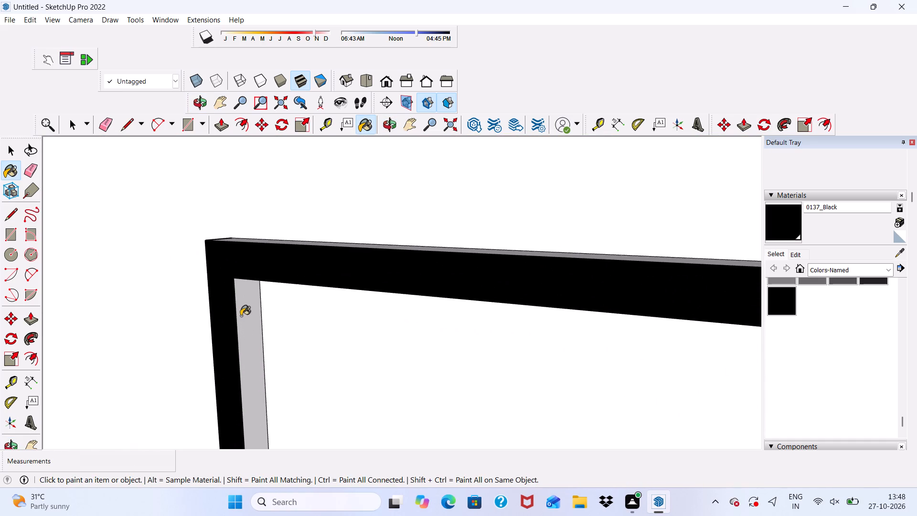
pyautogui.click(241, 316)
pyautogui.scroll(1, 297, 251)
pyautogui.moveTo(298, 250); pyautogui.dragTo(307, 283, button='middle')
pyautogui.scroll(4, 311, 261)
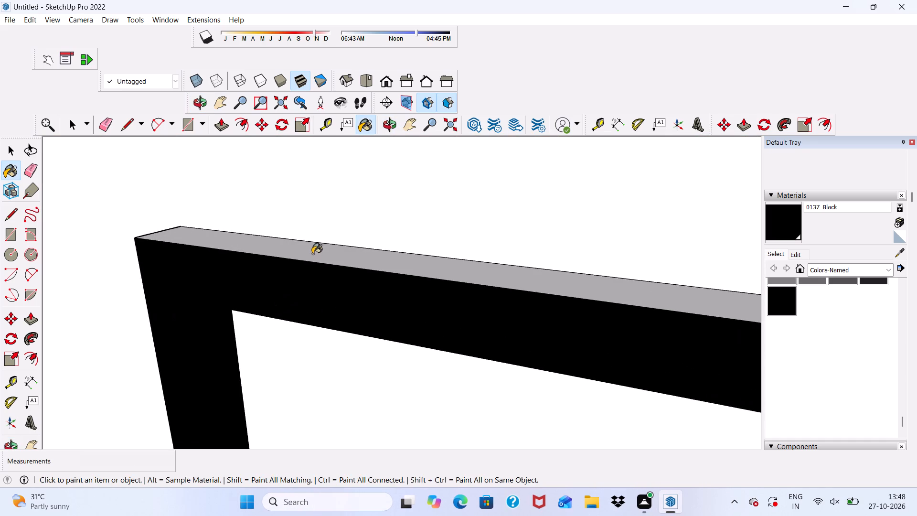
pyautogui.click(314, 250)
# Paint the inner side edges farthest from the panelled door on both panes of the ground-floor frame with 0137_Black.
pyautogui.scroll(-6, 304, 258)
pyautogui.moveTo(309, 395); pyautogui.dragTo(323, 345, button='middle')
pyautogui.scroll(-4, 323, 345)
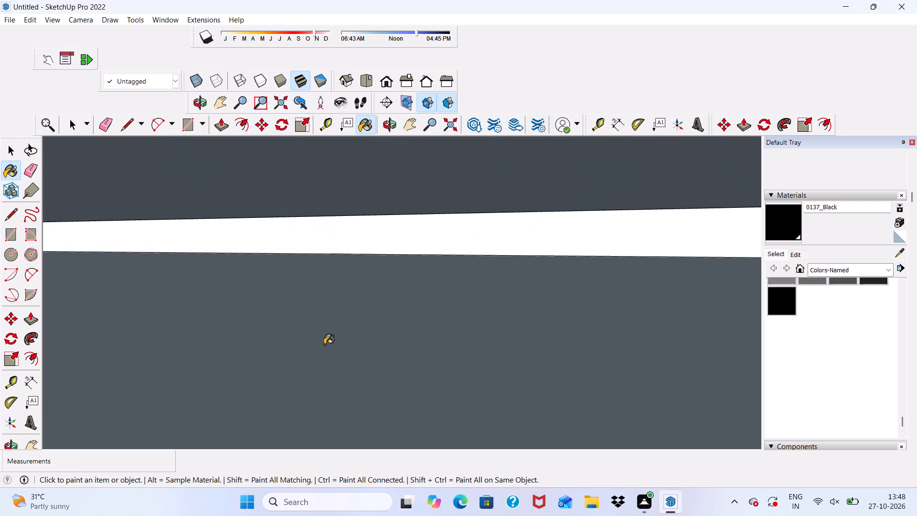
pyautogui.scroll(-20, 324, 344)
pyautogui.scroll(-2, 324, 344)
pyautogui.scroll(-12, 416, 250)
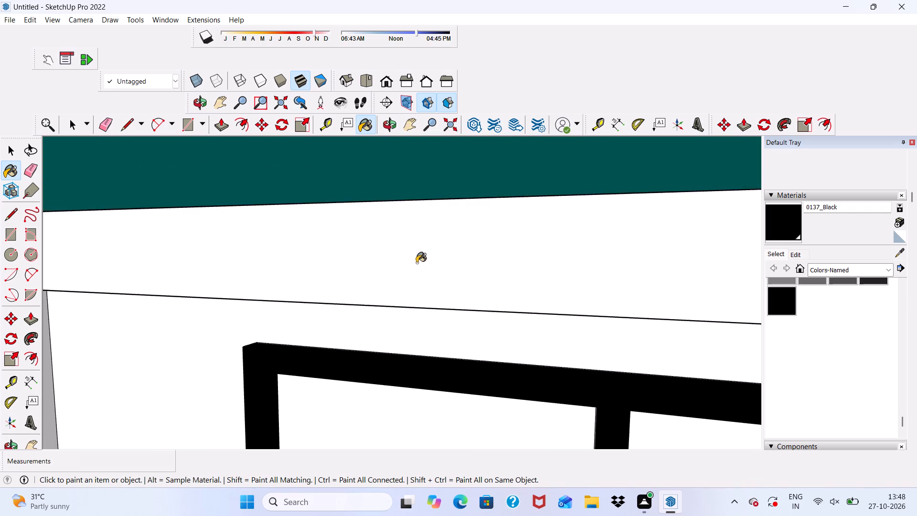
pyautogui.scroll(-19, 416, 263)
pyautogui.scroll(-2, 436, 275)
pyautogui.moveTo(431, 369); pyautogui.dragTo(483, 365, button='middle')
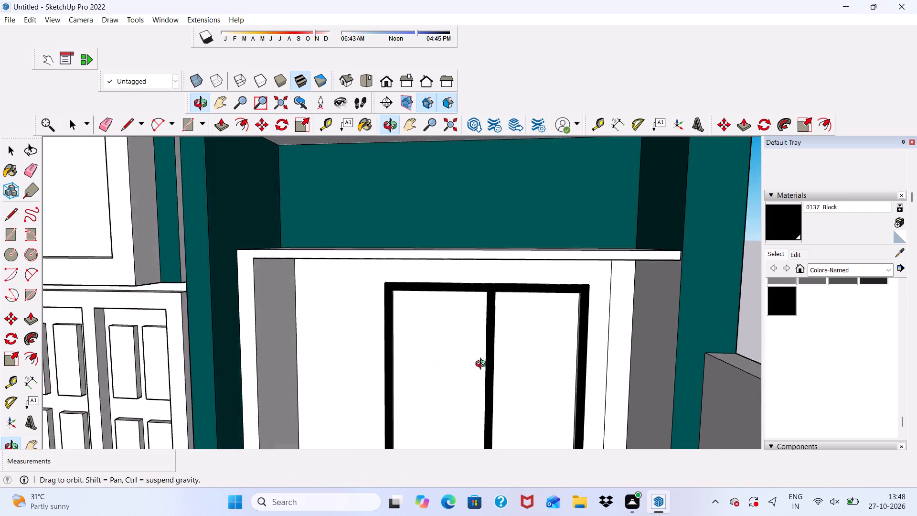
pyautogui.moveTo(483, 365); pyautogui.dragTo(535, 373, button='middle')
pyautogui.scroll(13, 455, 388)
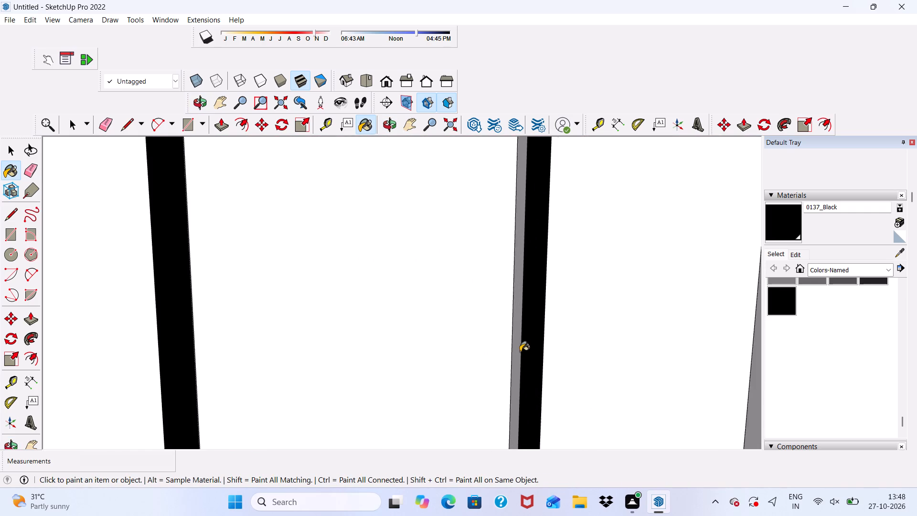
pyautogui.scroll(1, 520, 352)
pyautogui.click(520, 352)
pyautogui.scroll(-12, 472, 365)
pyautogui.scroll(11, 490, 356)
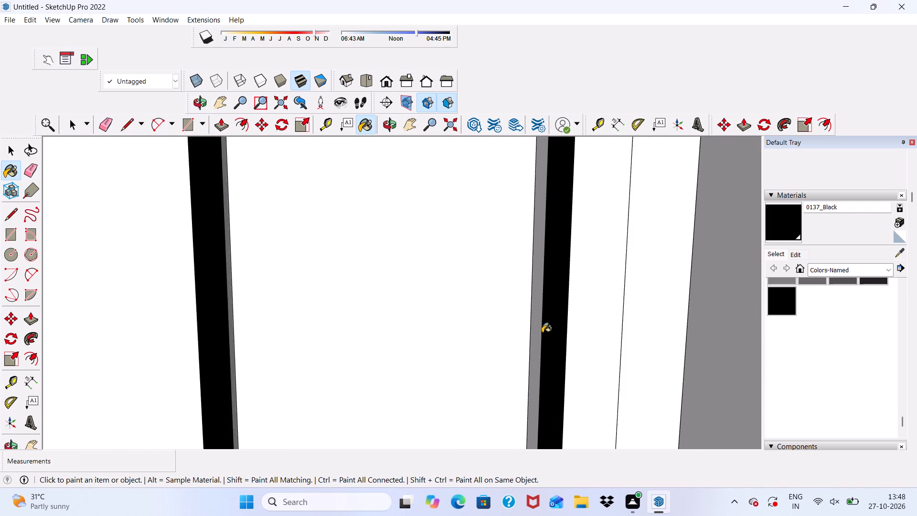
pyautogui.scroll(2, 542, 333)
pyautogui.click(542, 333)
pyautogui.scroll(-5, 530, 345)
pyautogui.scroll(9, 519, 372)
pyautogui.click(534, 335)
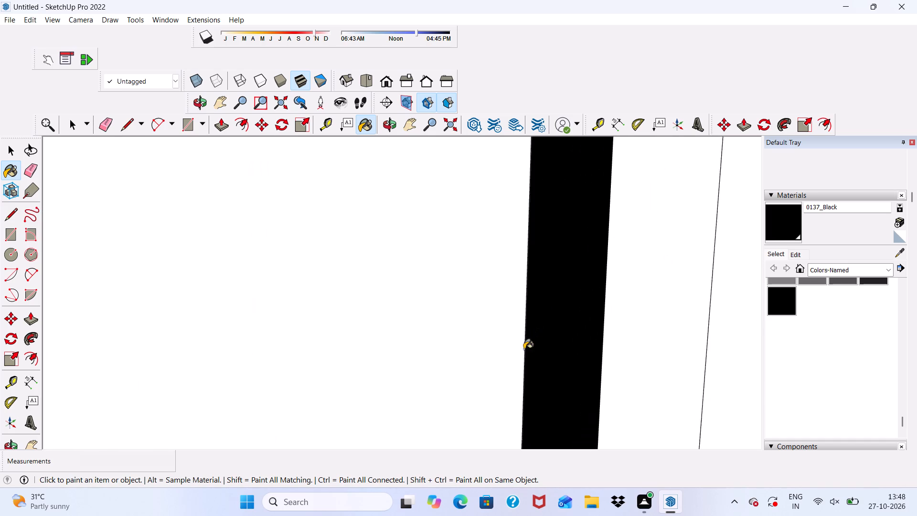
# Paint the ground-floor frame's outer side farthest from the panelled door and its mullion side facing the same way with 0137_Black.
pyautogui.scroll(-2, 523, 351)
pyautogui.moveTo(522, 359); pyautogui.dragTo(326, 374, button='middle')
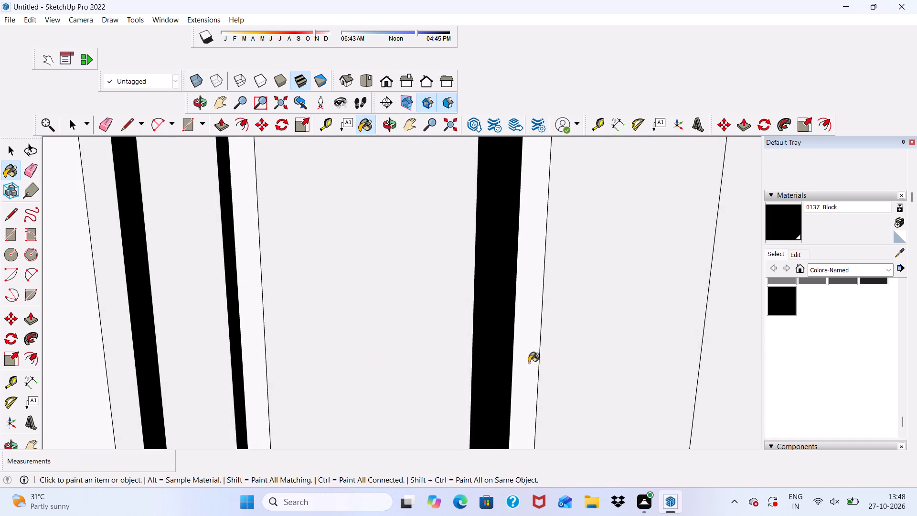
pyautogui.scroll(4, 540, 363)
pyautogui.click(515, 357)
pyautogui.click(197, 374)
pyautogui.scroll(-2, 197, 374)
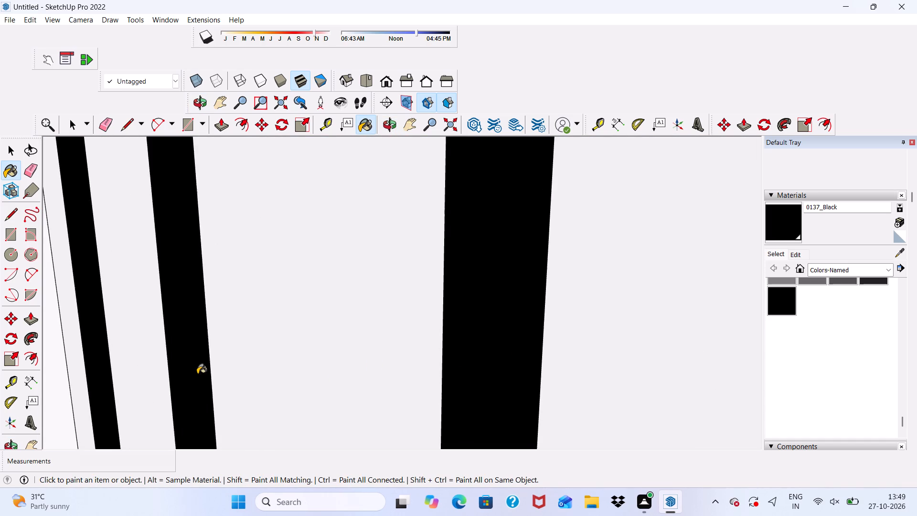
pyautogui.scroll(-9, 197, 374)
# Paint the front face of the ground-floor panelled double door's frame with 0137_Black.
pyautogui.click(388, 75)
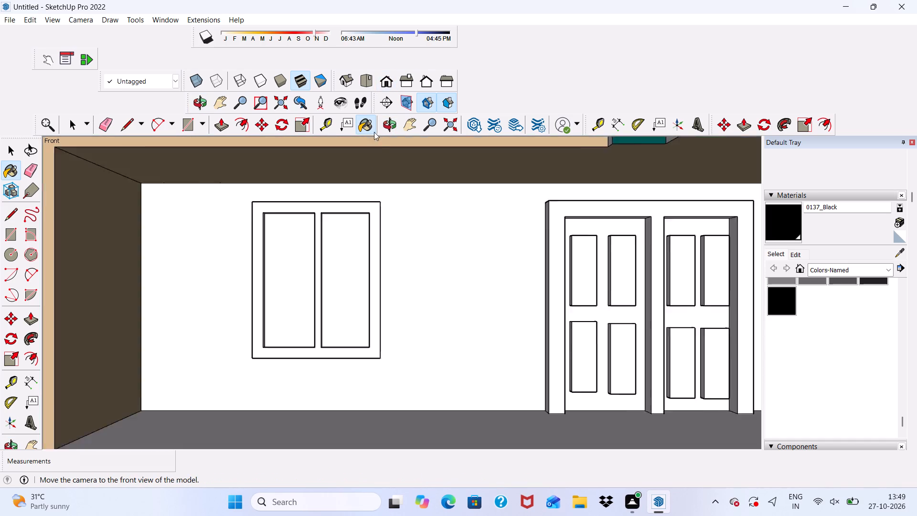
pyautogui.scroll(-20, 373, 182)
pyautogui.scroll(-12, 373, 182)
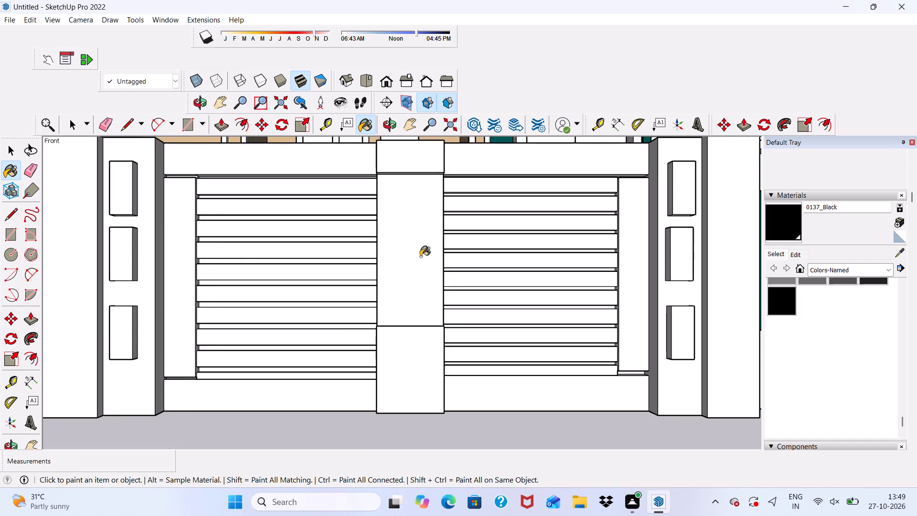
pyautogui.scroll(-9, 420, 257)
pyautogui.scroll(5, 469, 242)
pyautogui.scroll(-4, 469, 241)
pyautogui.moveTo(459, 335); pyautogui.dragTo(412, 471, button='middle')
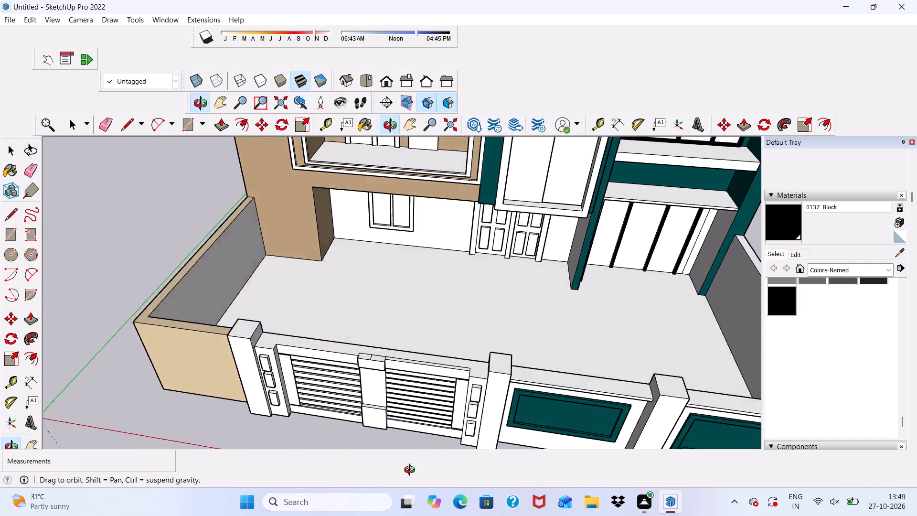
pyautogui.moveTo(412, 471); pyautogui.dragTo(197, 352, button='middle')
pyautogui.moveTo(380, 331); pyautogui.dragTo(572, 348, button='middle')
pyautogui.scroll(-11, 361, 231)
pyautogui.scroll(12, 343, 321)
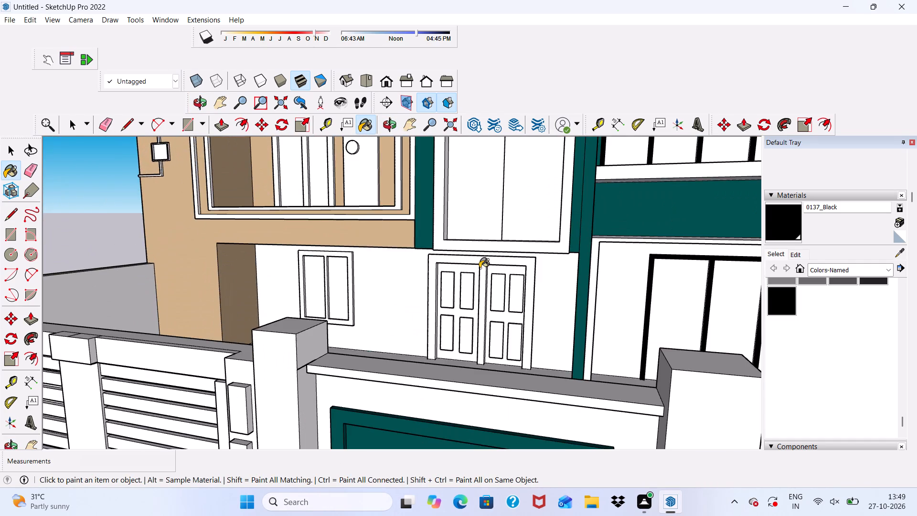
pyautogui.scroll(10, 485, 269)
pyautogui.click(487, 269)
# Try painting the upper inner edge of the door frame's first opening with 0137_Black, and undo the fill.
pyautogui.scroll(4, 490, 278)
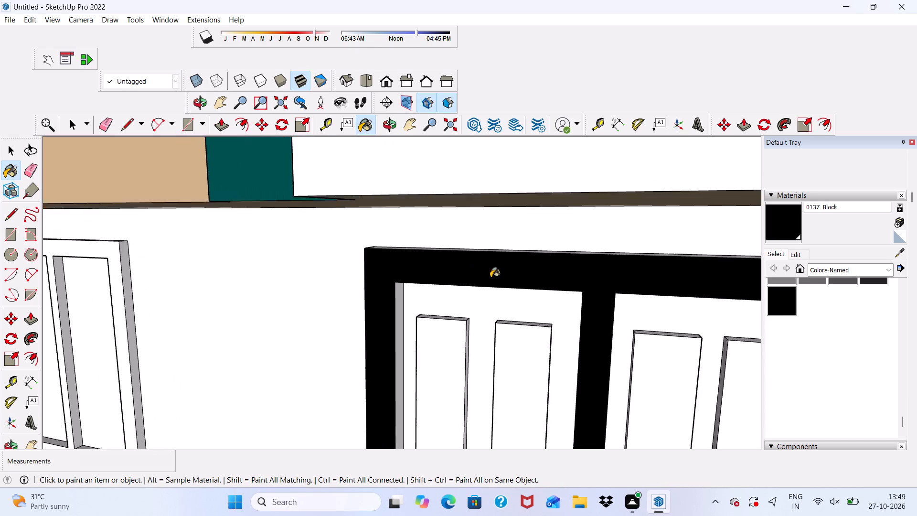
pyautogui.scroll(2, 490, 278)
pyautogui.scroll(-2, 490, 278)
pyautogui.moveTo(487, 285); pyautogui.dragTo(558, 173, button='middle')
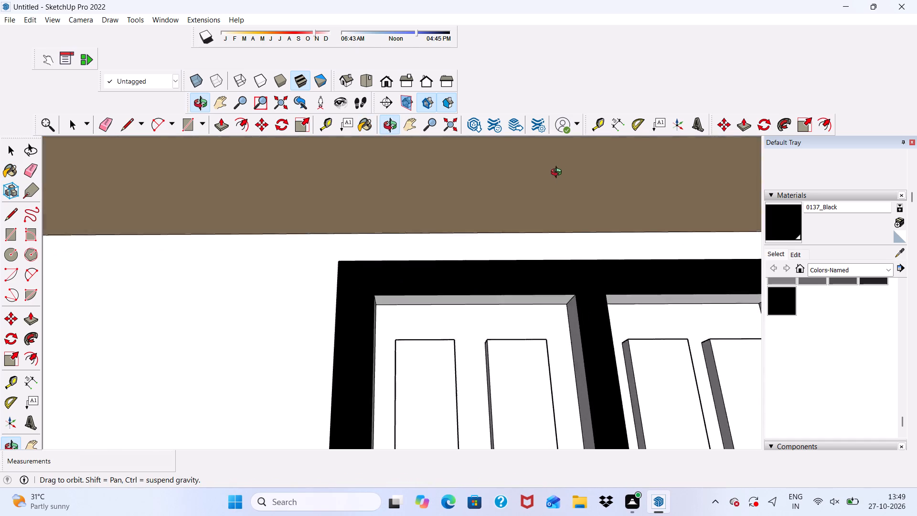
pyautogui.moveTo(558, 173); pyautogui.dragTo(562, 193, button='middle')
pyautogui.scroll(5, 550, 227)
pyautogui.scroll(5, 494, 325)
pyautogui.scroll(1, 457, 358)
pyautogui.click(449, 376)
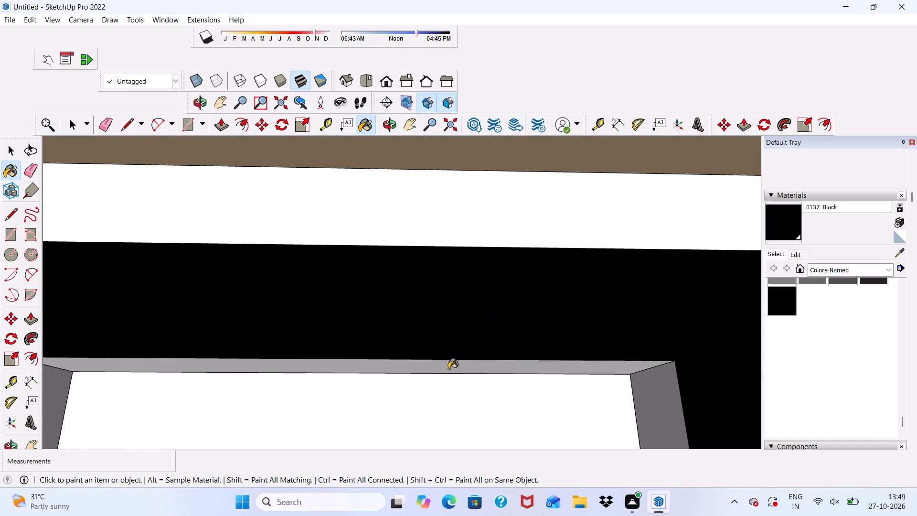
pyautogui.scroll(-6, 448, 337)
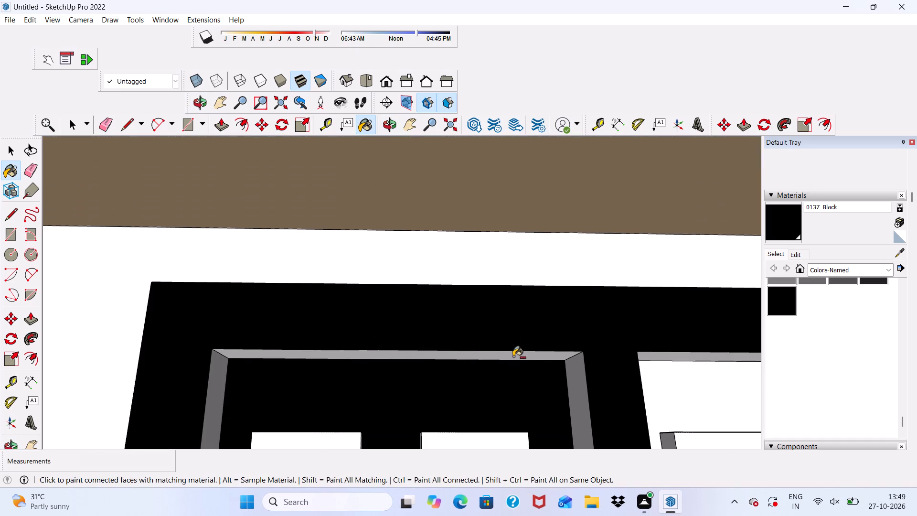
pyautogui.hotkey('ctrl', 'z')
# Paint the upper and both side inner edges of the door frame's first opening, nearest the small window, with 0137_Black.
pyautogui.scroll(10, 490, 342)
pyautogui.click(445, 363)
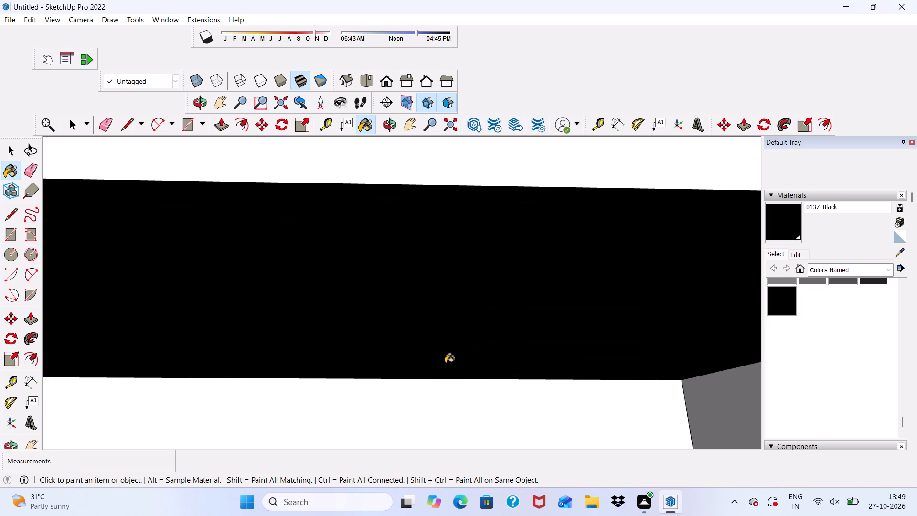
pyautogui.scroll(-6, 433, 333)
pyautogui.click(601, 382)
pyautogui.scroll(-5, 587, 321)
pyautogui.moveTo(585, 342); pyautogui.dragTo(448, 411, button='middle')
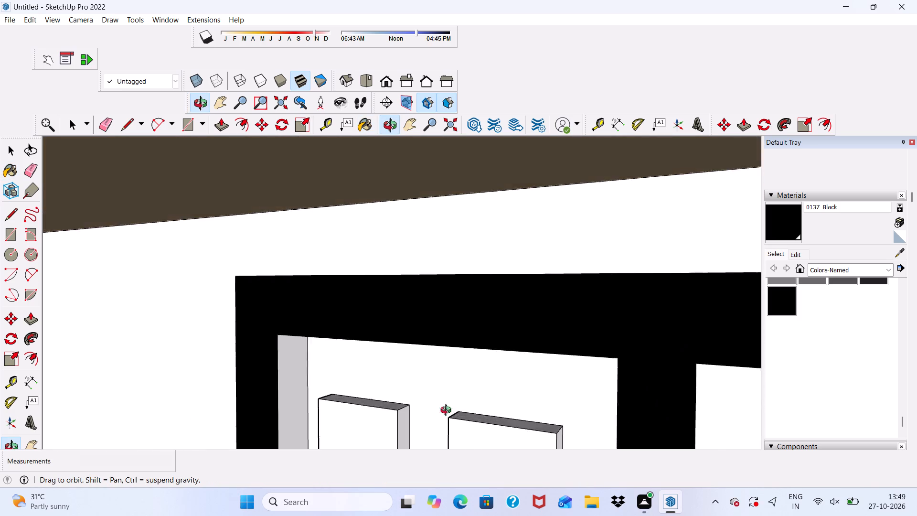
pyautogui.moveTo(448, 411); pyautogui.dragTo(366, 401, button='middle')
pyautogui.scroll(2, 342, 352)
pyautogui.click(342, 352)
# Paint the upper and both side inner edges of the door frame's second opening with 0137_Black.
pyautogui.scroll(-6, 325, 290)
pyautogui.scroll(4, 532, 351)
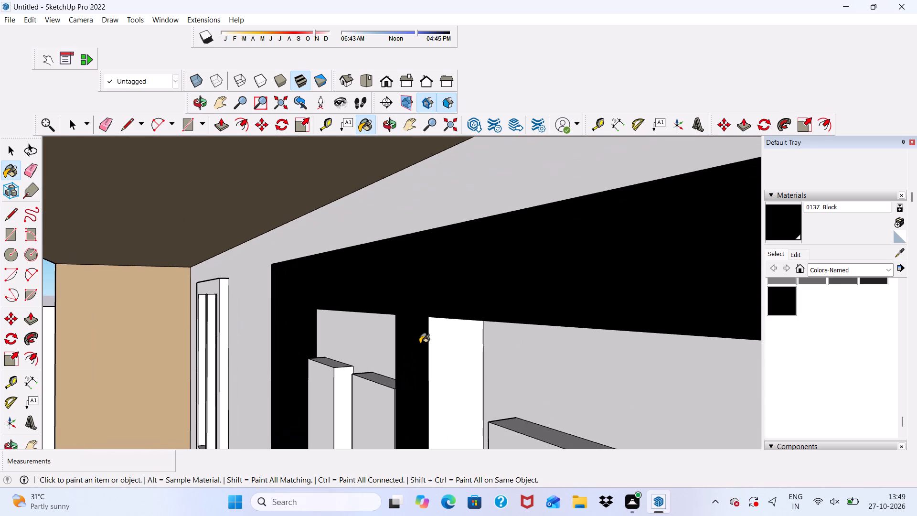
pyautogui.click(458, 350)
pyautogui.scroll(-1, 457, 349)
pyautogui.moveTo(457, 349); pyautogui.dragTo(517, 227, button='middle')
pyautogui.click(525, 200)
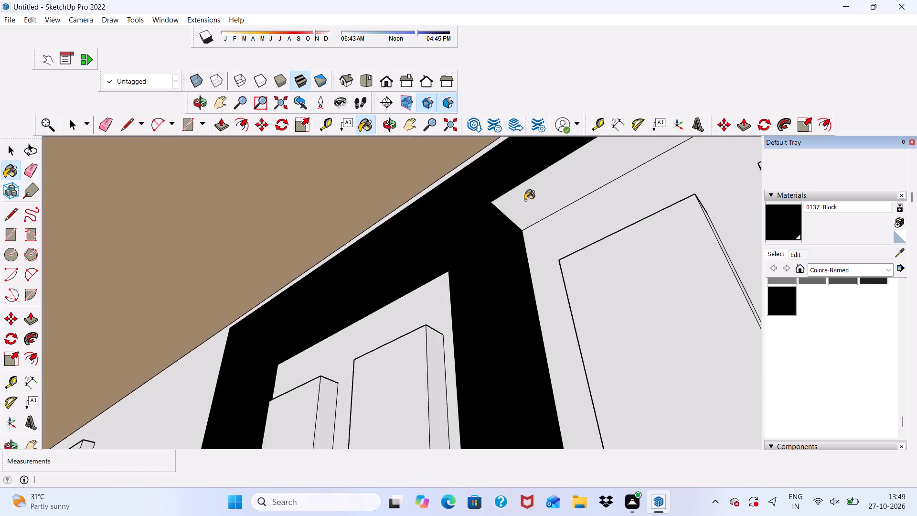
pyautogui.scroll(-5, 384, 307)
pyautogui.scroll(1, 279, 391)
pyautogui.moveTo(279, 391); pyautogui.dragTo(543, 404, button='middle')
pyautogui.scroll(2, 629, 401)
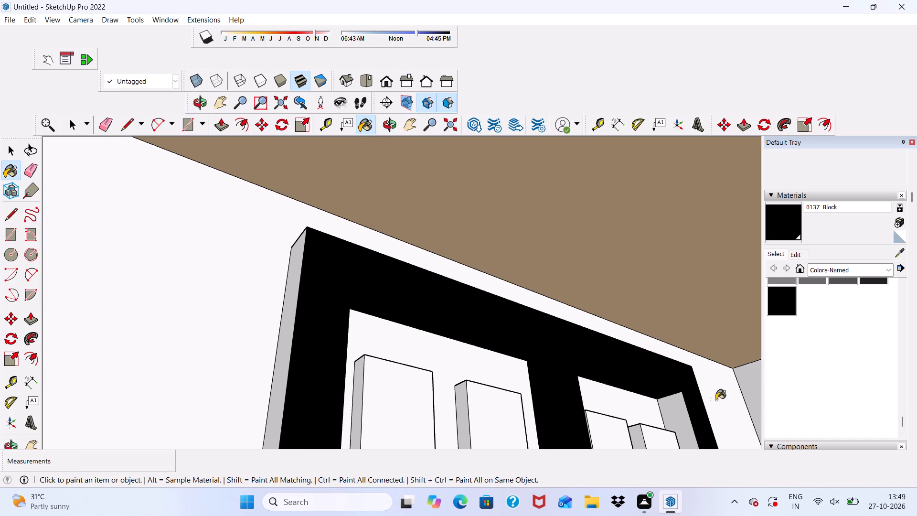
pyautogui.click(676, 417)
# Paint the door frame's outer side nearest the small window and its outer top edge with 0137_Black.
pyautogui.scroll(-4, 600, 328)
pyautogui.moveTo(528, 351); pyautogui.dragTo(548, 418, button='middle')
pyautogui.scroll(2, 374, 402)
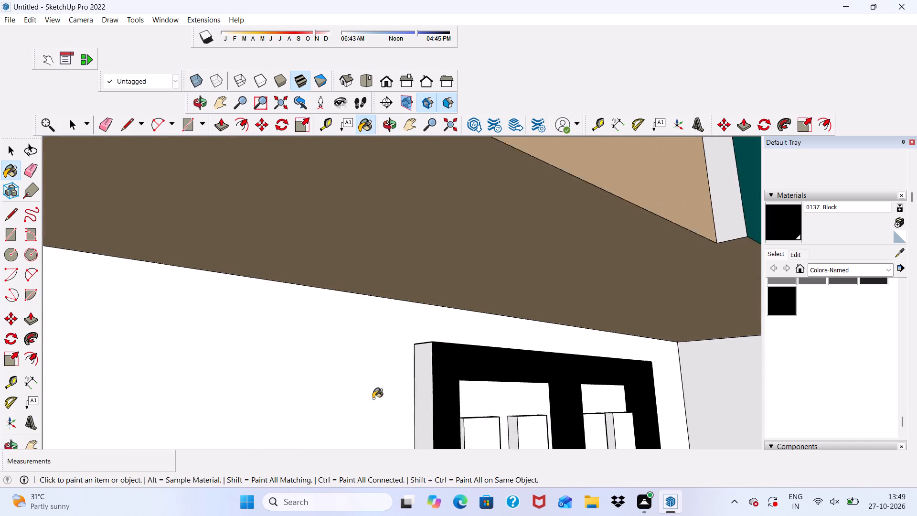
pyautogui.scroll(3, 373, 398)
pyautogui.click(452, 346)
pyautogui.moveTo(459, 340); pyautogui.dragTo(404, 381, button='middle')
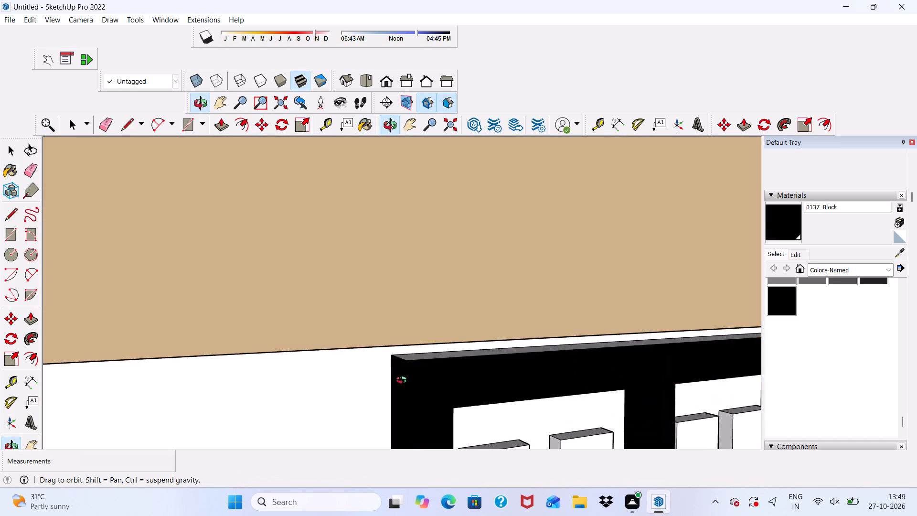
pyautogui.moveTo(404, 381); pyautogui.dragTo(385, 369, button='middle')
pyautogui.scroll(11, 385, 369)
pyautogui.moveTo(442, 298); pyautogui.dragTo(449, 339, button='middle')
pyautogui.scroll(3, 449, 339)
pyautogui.click(429, 348)
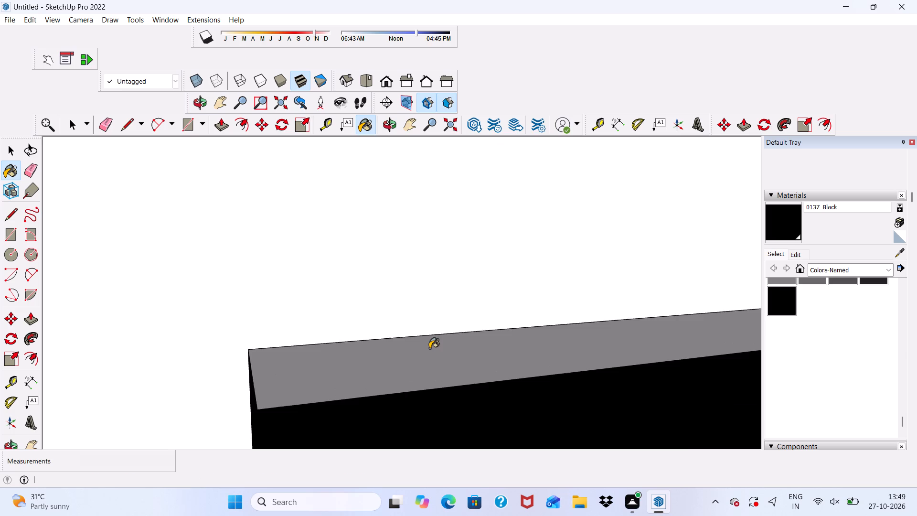
# Examine the door frame's painted faces from the front and from both sides for any unpainted edges.
pyautogui.scroll(-16, 346, 346)
pyautogui.scroll(-14, 422, 290)
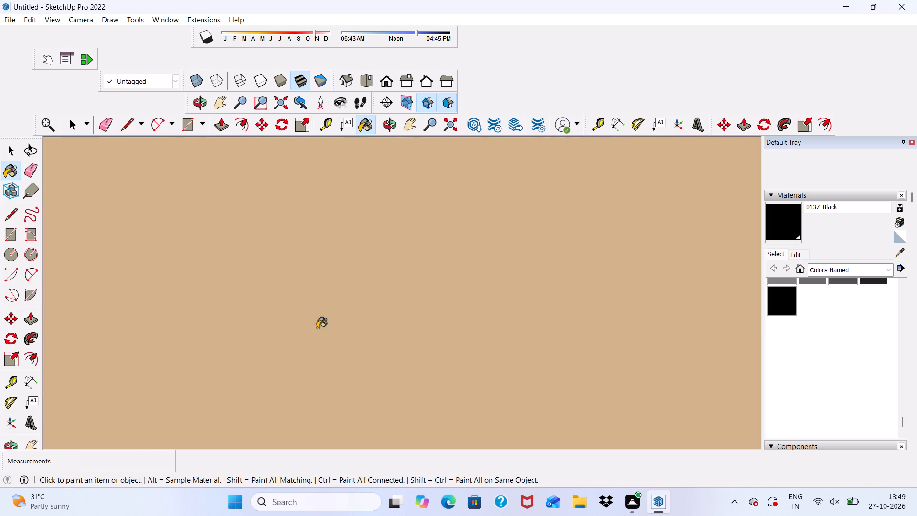
pyautogui.scroll(-10, 317, 328)
pyautogui.click(385, 83)
pyautogui.scroll(-4, 354, 211)
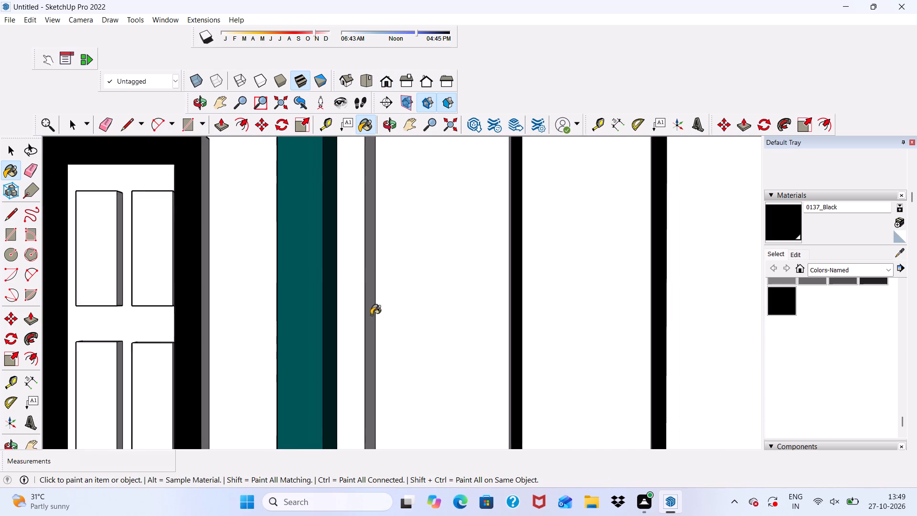
pyautogui.scroll(-8, 371, 315)
pyautogui.scroll(-10, 380, 272)
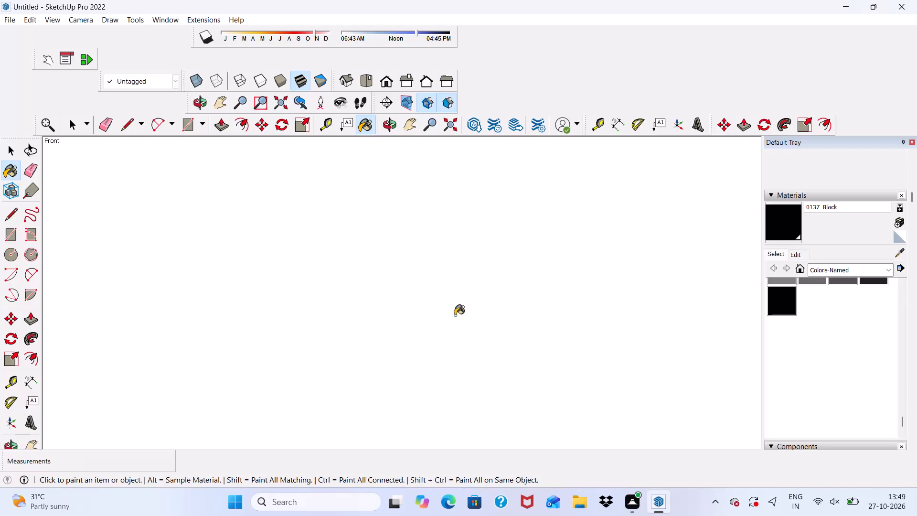
pyautogui.scroll(-10, 460, 319)
pyautogui.scroll(3, 520, 303)
pyautogui.scroll(-7, 456, 215)
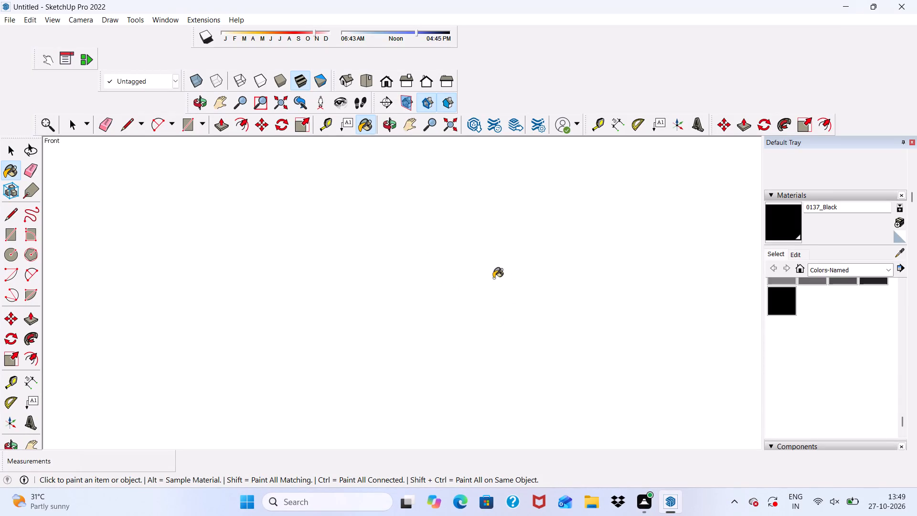
pyautogui.scroll(-20, 493, 278)
pyautogui.scroll(-19, 493, 278)
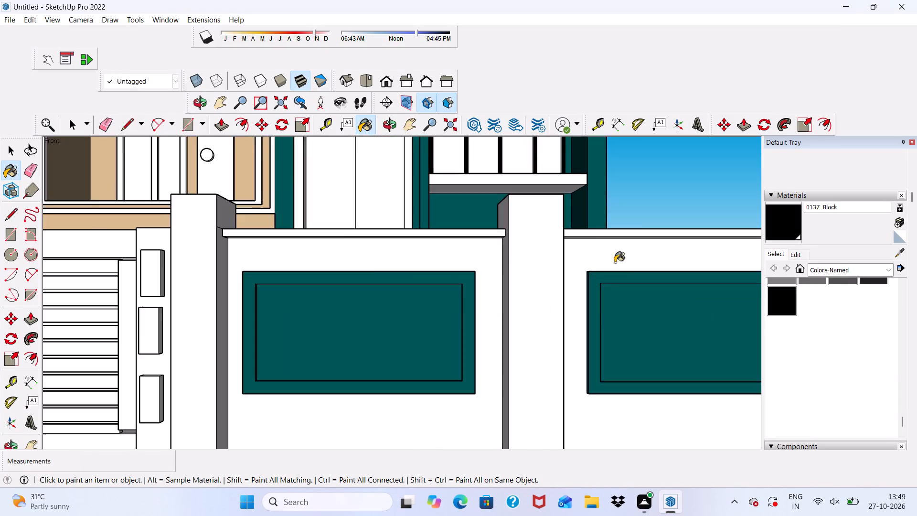
pyautogui.scroll(-8, 615, 262)
pyautogui.scroll(11, 392, 227)
pyautogui.moveTo(428, 226); pyautogui.dragTo(423, 278, button='middle')
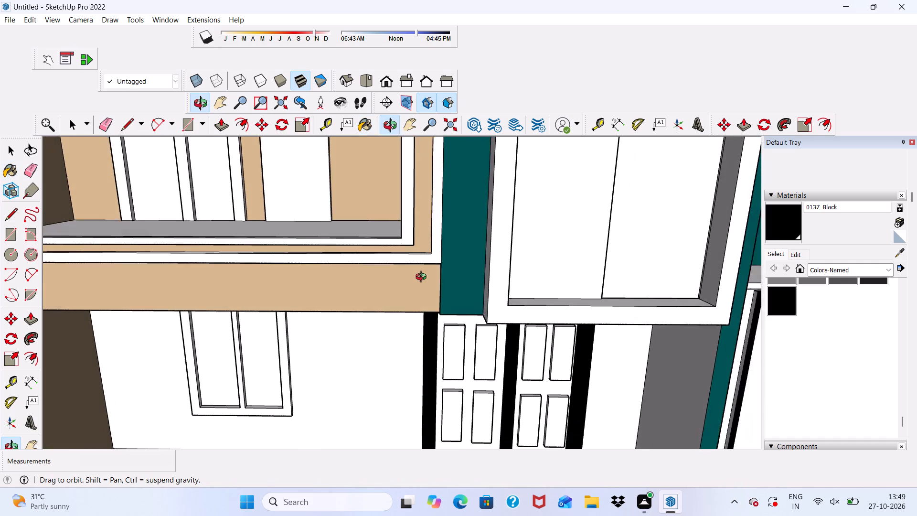
pyautogui.moveTo(423, 278); pyautogui.dragTo(413, 266, button='middle')
pyautogui.scroll(9, 424, 386)
pyautogui.scroll(6, 571, 279)
pyautogui.scroll(1, 517, 287)
pyautogui.moveTo(496, 287); pyautogui.dragTo(622, 269, button='middle')
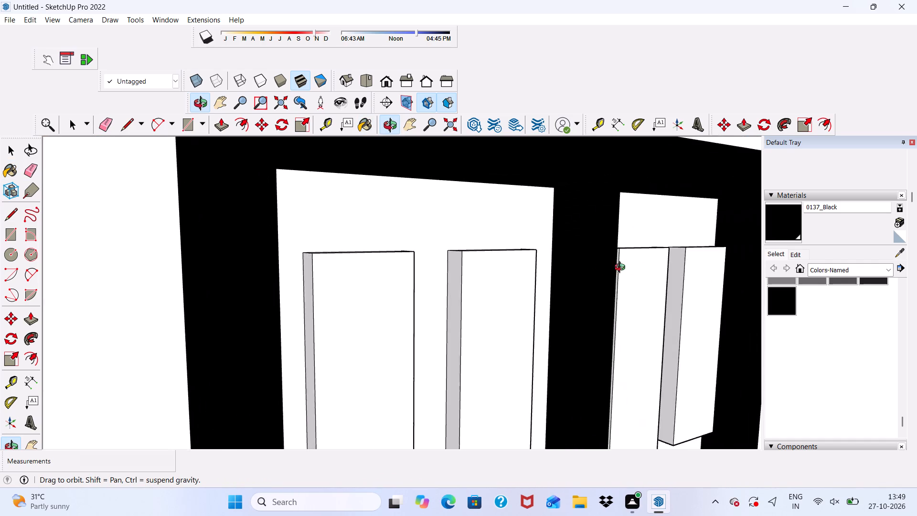
pyautogui.moveTo(622, 269); pyautogui.dragTo(344, 328, button='middle')
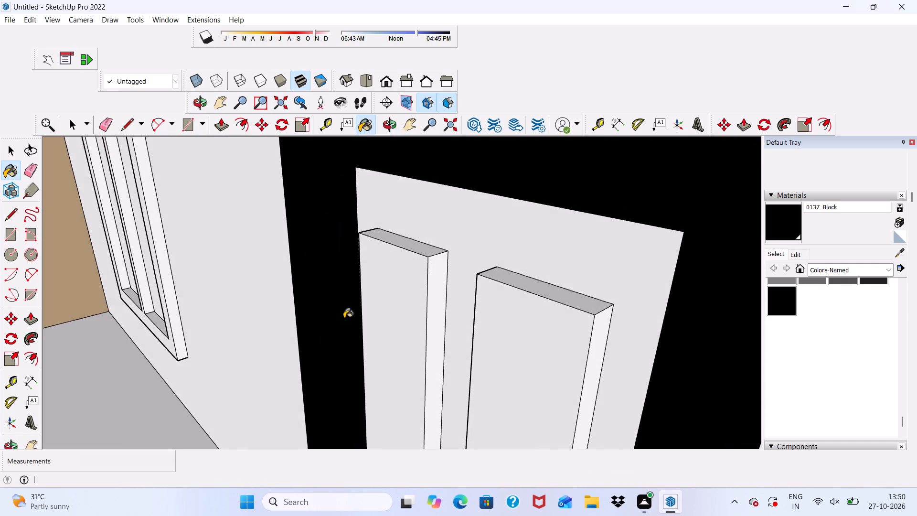
pyautogui.scroll(-6, 343, 316)
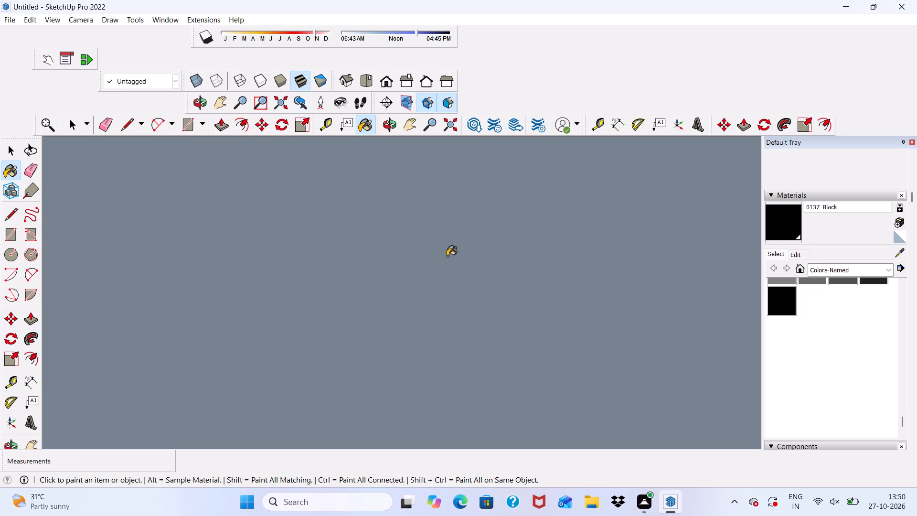
pyautogui.scroll(-20, 438, 276)
pyautogui.scroll(-14, 438, 276)
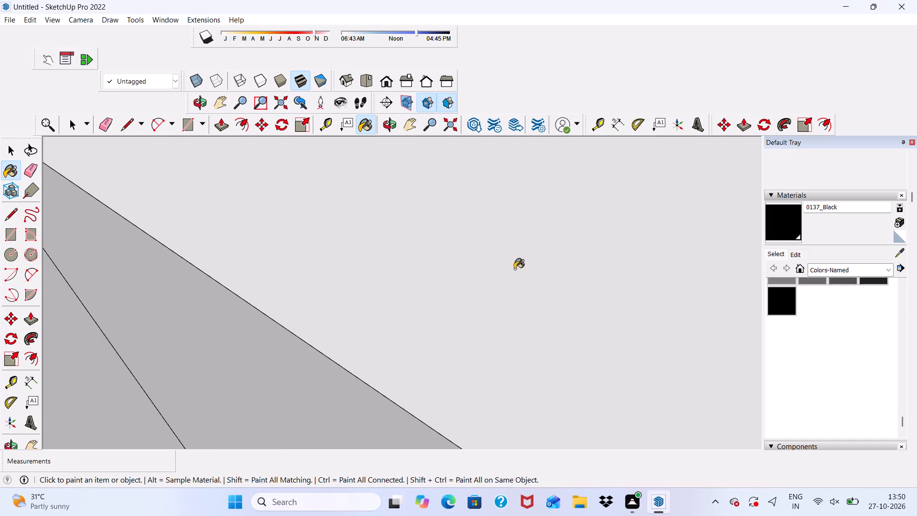
pyautogui.scroll(-20, 493, 284)
pyautogui.scroll(-20, 493, 284)
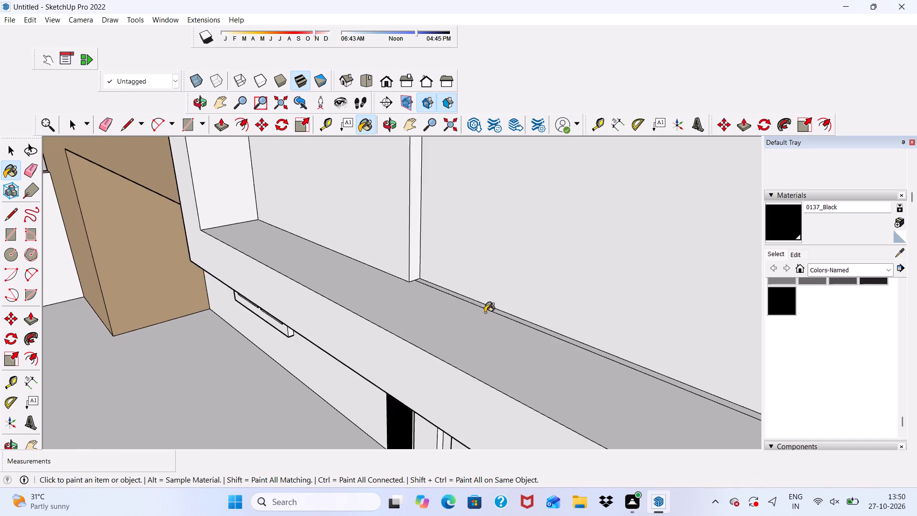
pyautogui.scroll(-10, 485, 312)
pyautogui.moveTo(448, 414); pyautogui.dragTo(480, 356, button='middle')
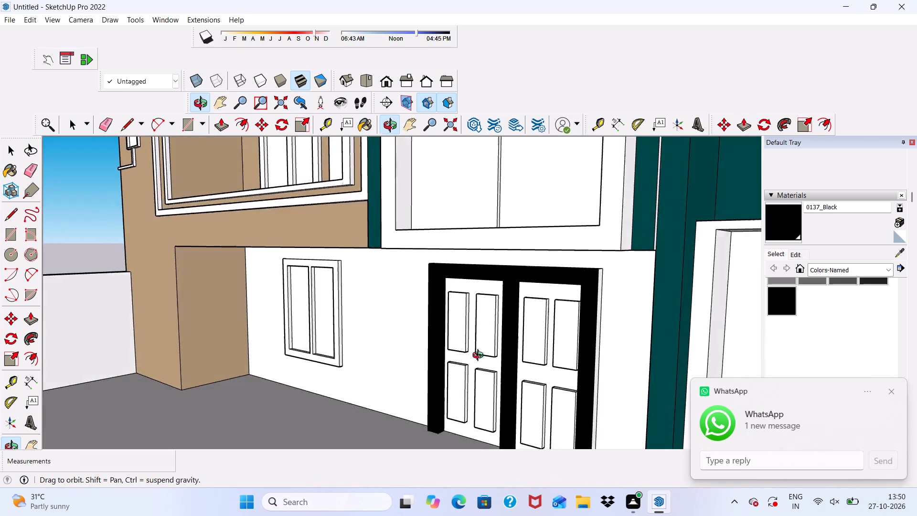
pyautogui.moveTo(480, 356); pyautogui.dragTo(483, 367, button='middle')
pyautogui.scroll(7, 483, 367)
pyautogui.scroll(4, 469, 289)
pyautogui.scroll(-4, 419, 215)
pyautogui.moveTo(383, 262); pyautogui.dragTo(420, 269, button='middle')
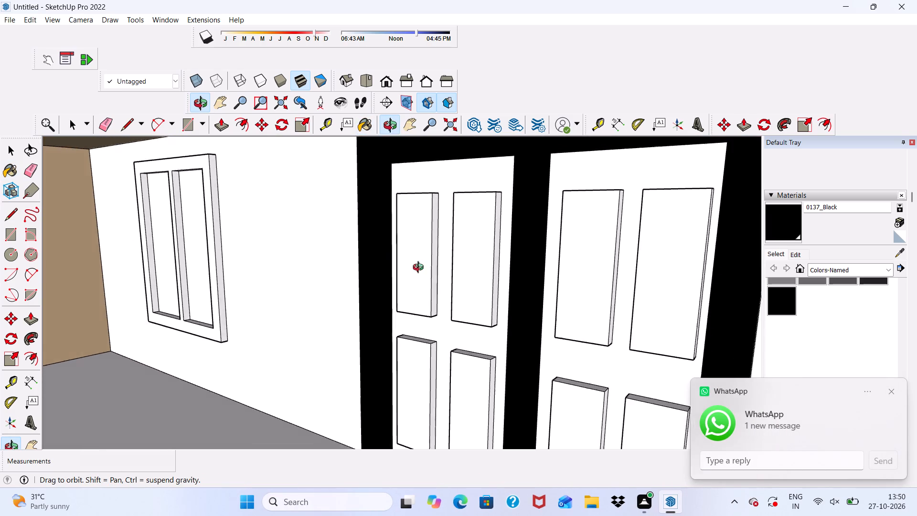
pyautogui.moveTo(420, 269); pyautogui.dragTo(414, 304, button='middle')
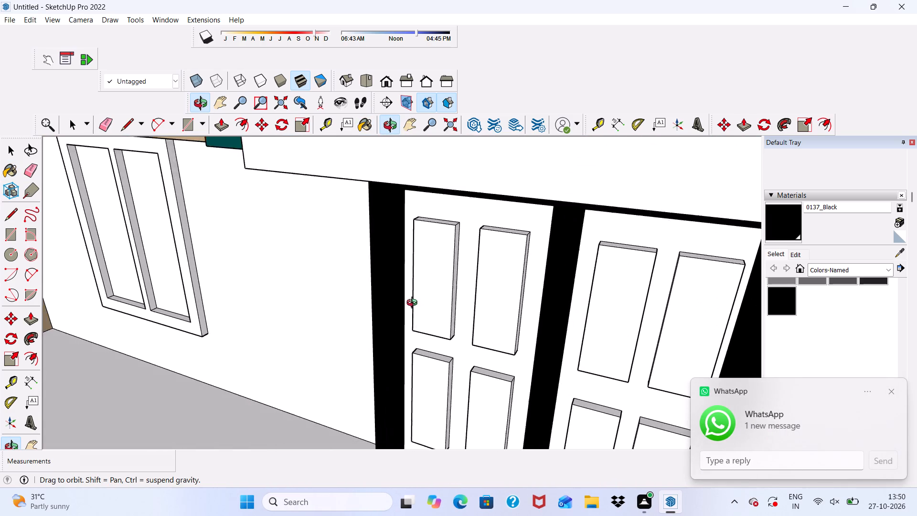
pyautogui.moveTo(414, 304); pyautogui.dragTo(409, 297, button='middle')
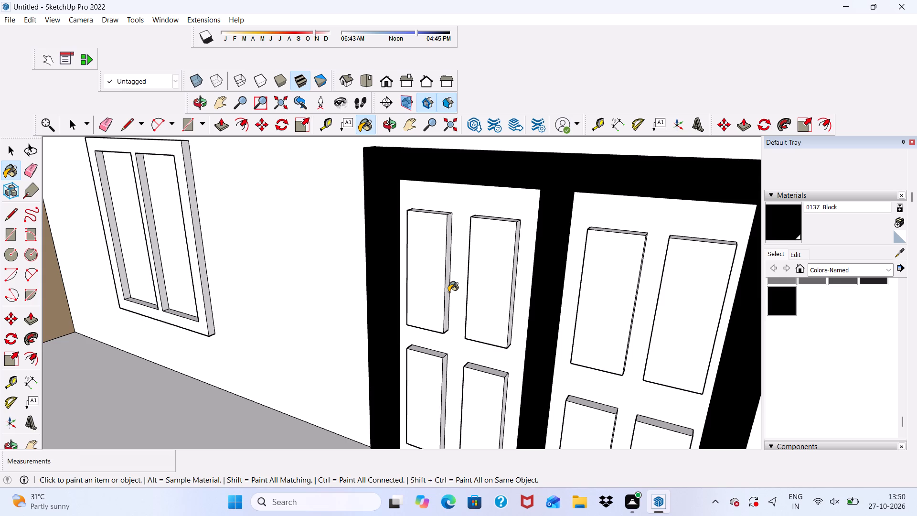
# Paint the door frame's outer side farthest from the small window, nearest the teal tower, with 0137_Black.
pyautogui.scroll(-6, 444, 297)
pyautogui.scroll(1, 430, 312)
pyautogui.scroll(-1, 430, 312)
pyautogui.scroll(1, 430, 312)
pyautogui.scroll(-2, 430, 312)
pyautogui.moveTo(430, 316); pyautogui.dragTo(622, 186, button='middle')
pyautogui.scroll(-1, 621, 181)
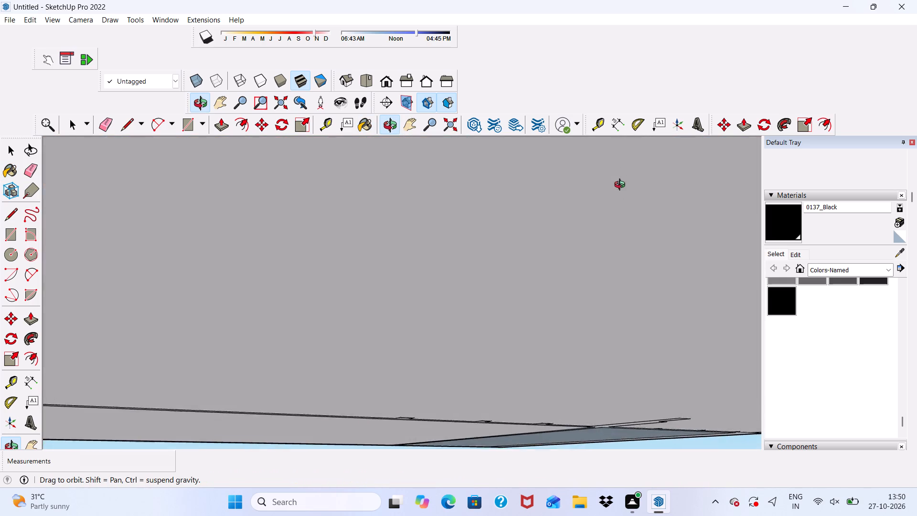
pyautogui.moveTo(622, 186); pyautogui.dragTo(386, 247, button='middle')
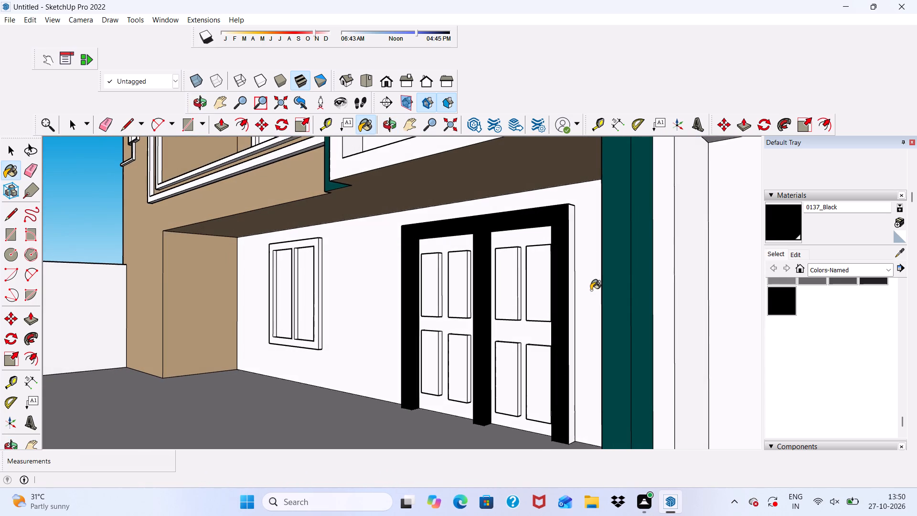
pyautogui.scroll(5, 591, 290)
pyautogui.scroll(10, 543, 279)
pyautogui.click(571, 270)
pyautogui.scroll(1, 571, 270)
pyautogui.scroll(-5, 492, 287)
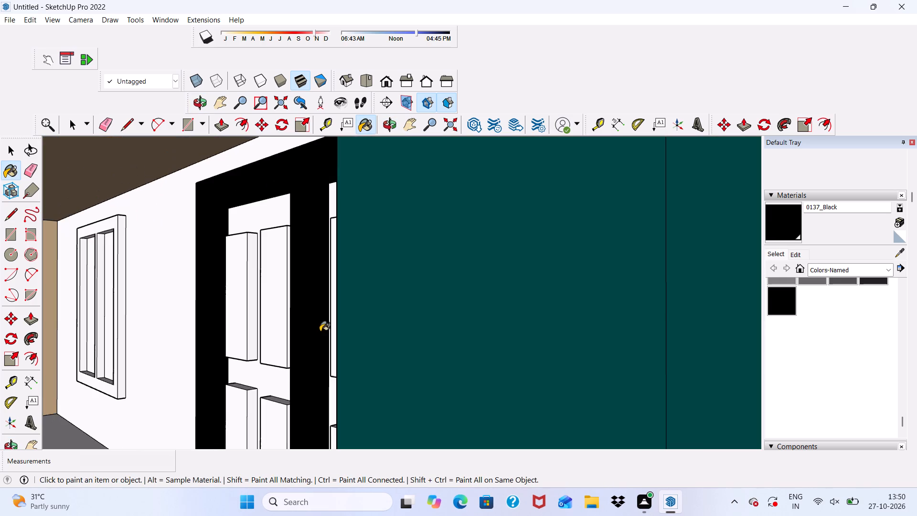
# Paint the front face of the small window's frame beside the door with 0137_Black.
pyautogui.moveTo(320, 332); pyautogui.dragTo(553, 358, button='middle')
pyautogui.scroll(-1, 626, 299)
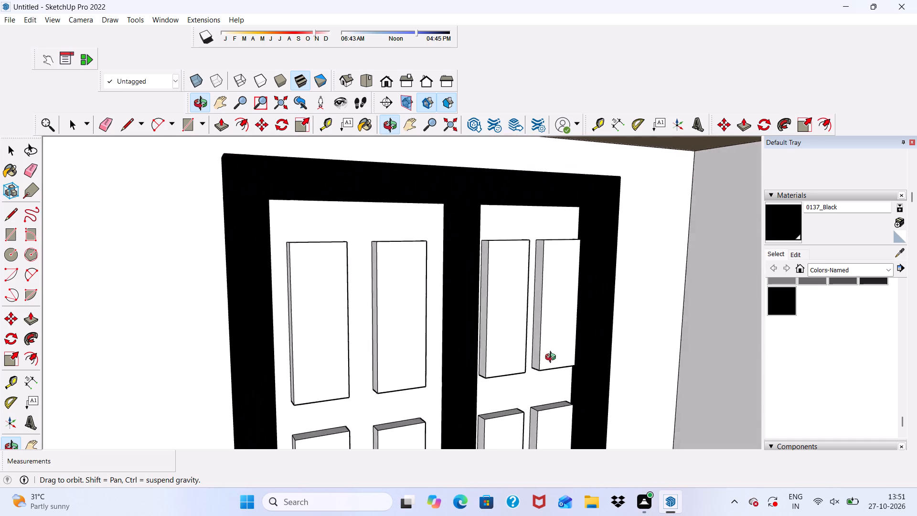
pyautogui.moveTo(553, 358); pyautogui.dragTo(521, 353, button='middle')
pyautogui.scroll(1, 528, 399)
pyautogui.scroll(-6, 501, 321)
pyautogui.scroll(2, 552, 303)
pyautogui.scroll(-14, 552, 302)
pyautogui.scroll(20, 418, 310)
pyautogui.scroll(2, 418, 310)
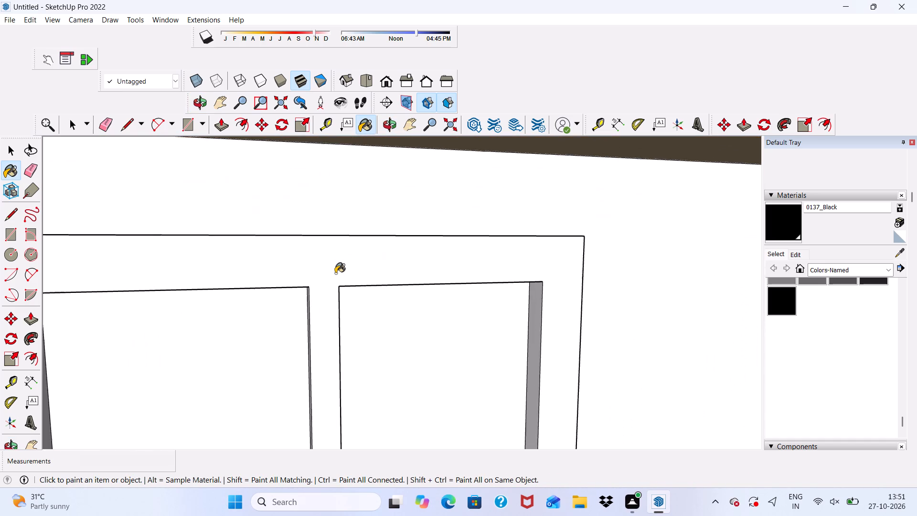
pyautogui.scroll(2, 335, 273)
pyautogui.click(335, 273)
# Paint the small window frame's door-facing surfaces, one inner side edge per opening and the outer side, with 0137_Black.
pyautogui.scroll(-4, 335, 273)
pyautogui.moveTo(359, 322); pyautogui.dragTo(118, 315, button='middle')
pyautogui.scroll(5, 301, 323)
pyautogui.click(292, 319)
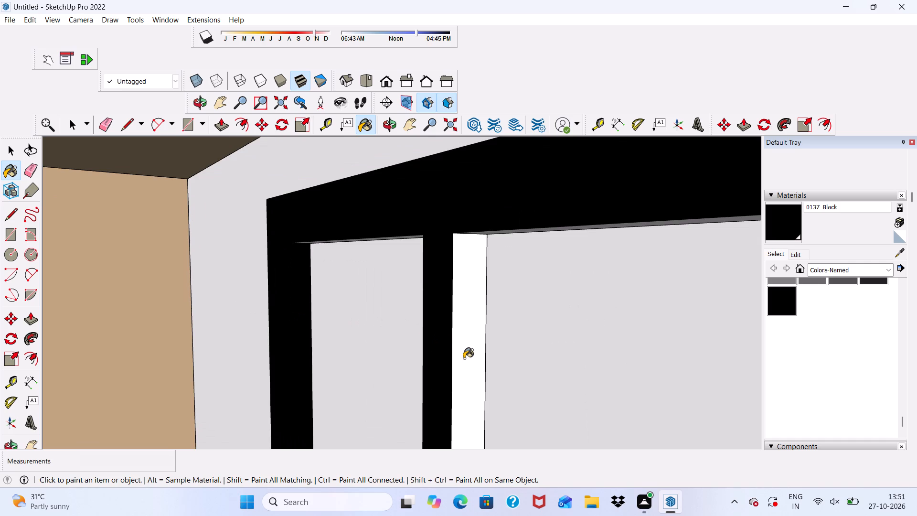
pyautogui.click(464, 359)
pyautogui.scroll(-6, 449, 289)
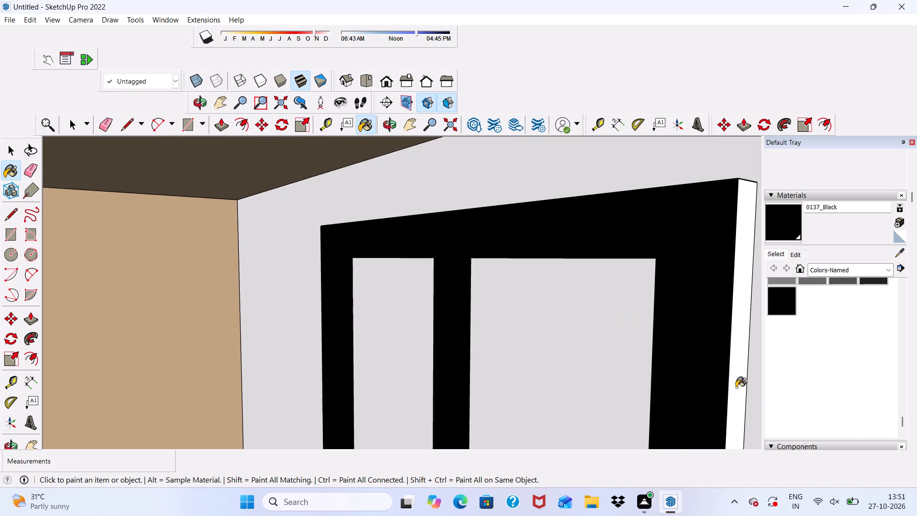
pyautogui.click(737, 388)
# Paint the small window frame's outer top edge with 0137_Black.
pyautogui.scroll(-3, 657, 312)
pyautogui.moveTo(656, 312); pyautogui.dragTo(611, 335, button='middle')
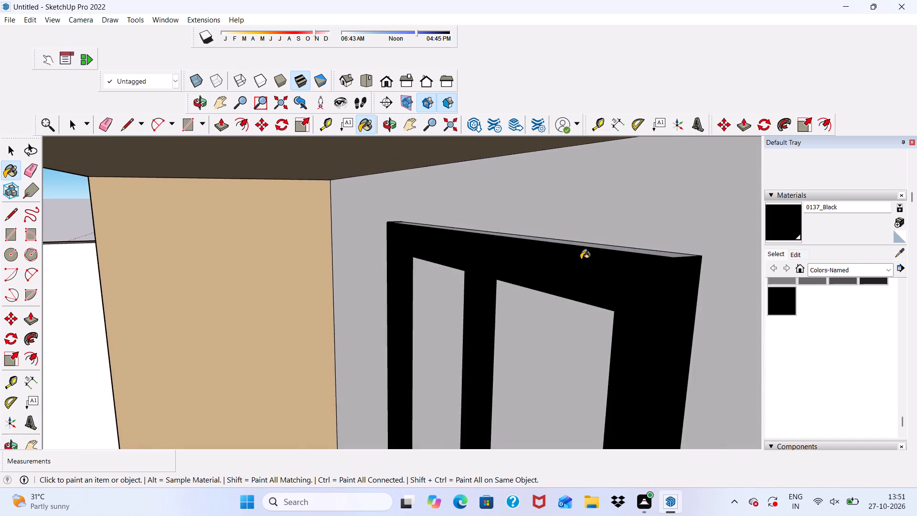
pyautogui.scroll(12, 580, 256)
pyautogui.click(580, 238)
pyautogui.click(580, 234)
pyautogui.scroll(-2, 578, 234)
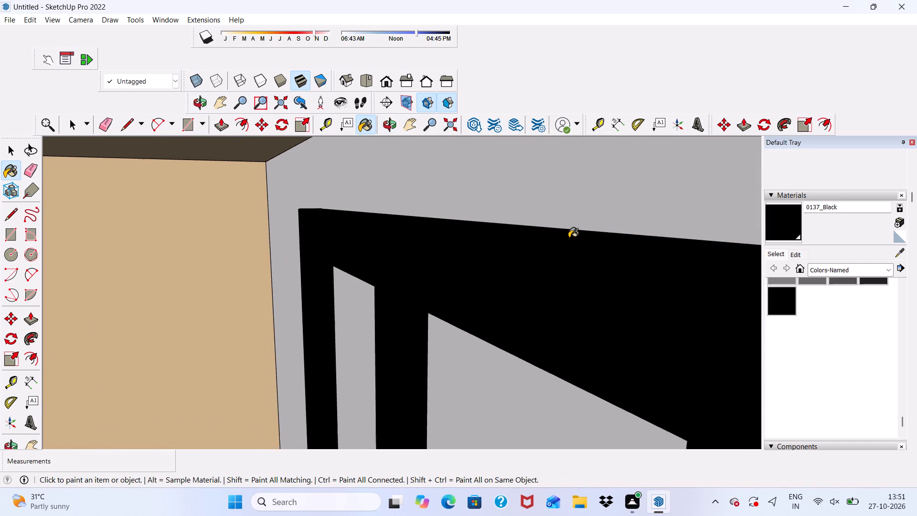
# Paint the upper inner edges of both openings in the small window's frame with 0137_Black.
pyautogui.scroll(-9, 569, 238)
pyautogui.moveTo(501, 280); pyautogui.dragTo(593, 119, button='middle')
pyautogui.scroll(6, 547, 226)
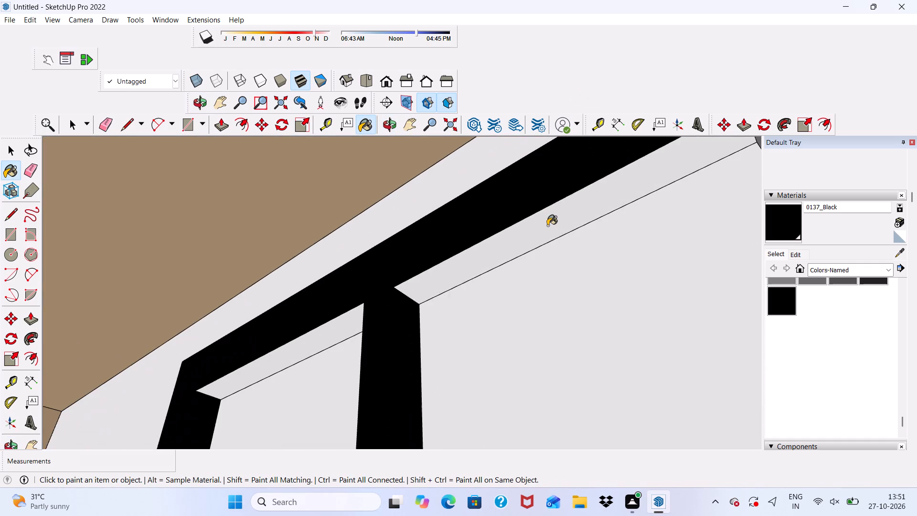
pyautogui.click(547, 226)
pyautogui.click(335, 326)
# Paint the lower inner edges of both openings in the small window's frame with 0137_Black.
pyautogui.scroll(-5, 378, 222)
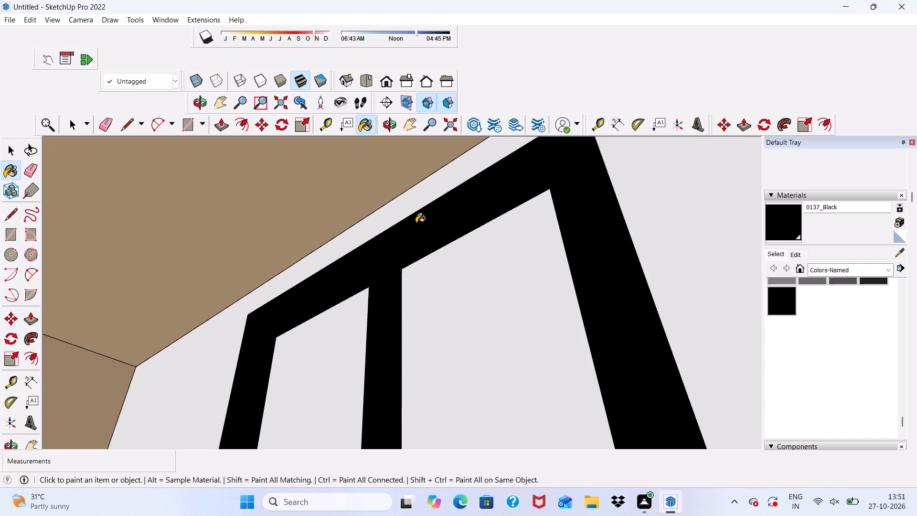
pyautogui.moveTo(418, 224); pyautogui.dragTo(433, 297, button='middle')
pyautogui.scroll(-5, 442, 242)
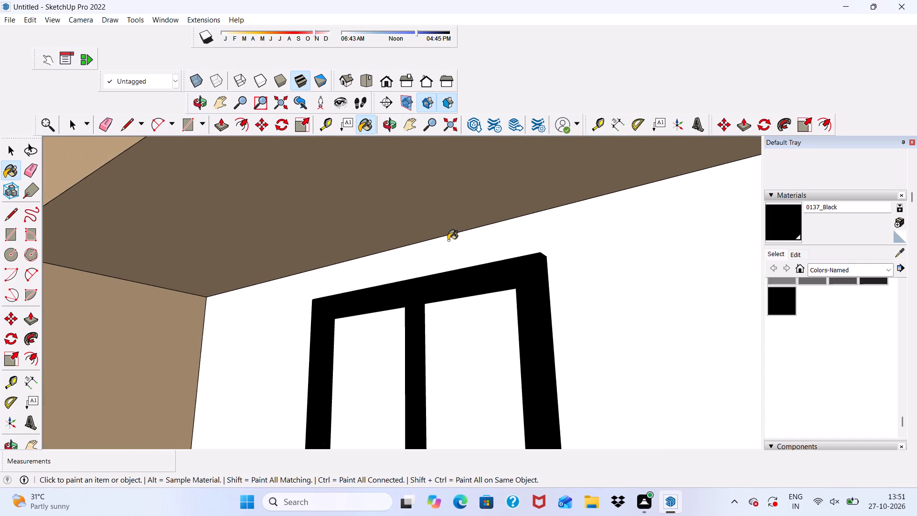
pyautogui.scroll(-4, 456, 210)
pyautogui.moveTo(456, 210); pyautogui.dragTo(465, 274, button='middle')
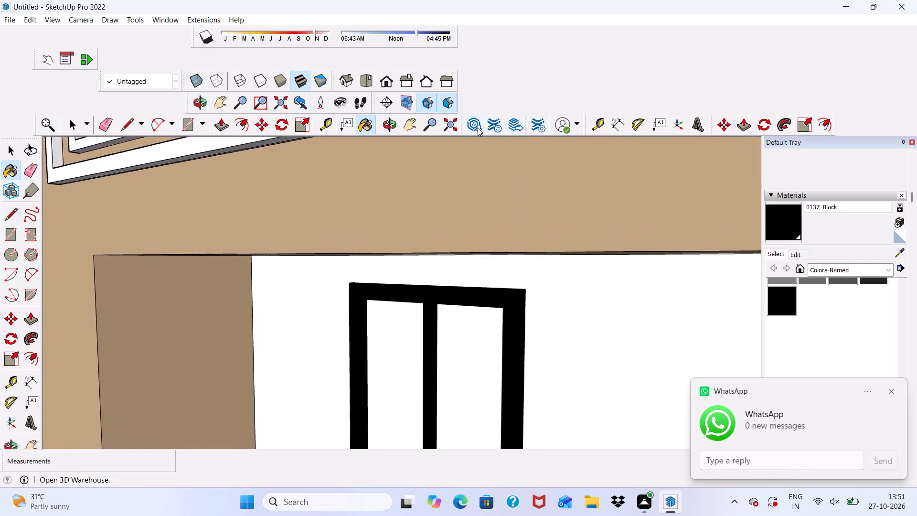
pyautogui.scroll(-4, 478, 128)
pyautogui.scroll(-4, 433, 214)
pyautogui.moveTo(415, 396); pyautogui.dragTo(418, 428, button='middle')
pyautogui.scroll(11, 418, 428)
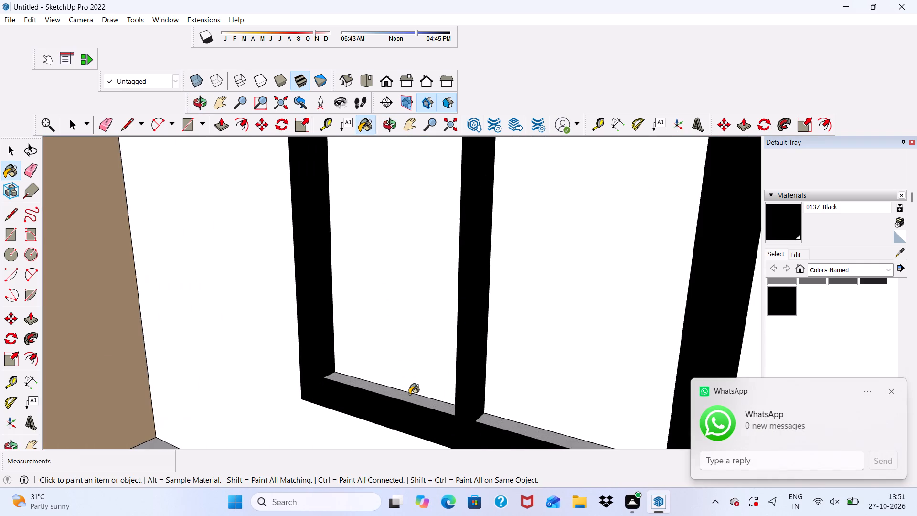
pyautogui.click(403, 399)
pyautogui.click(486, 420)
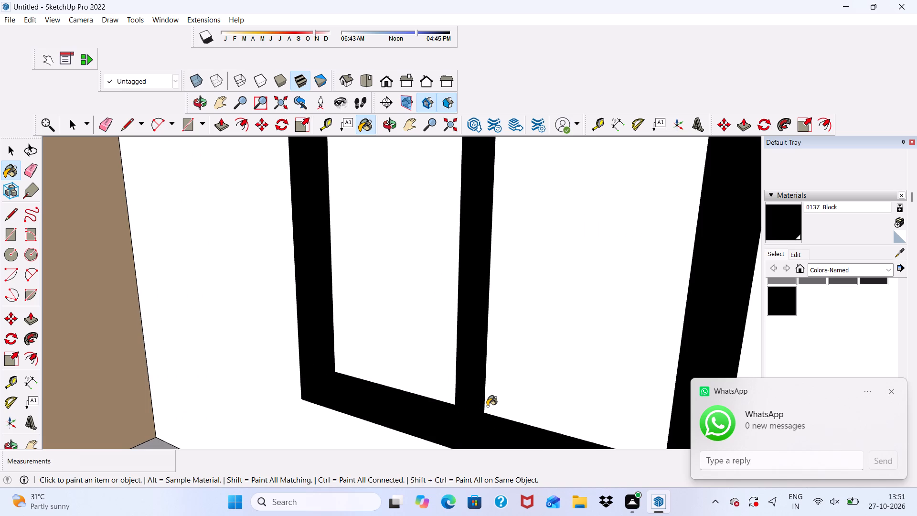
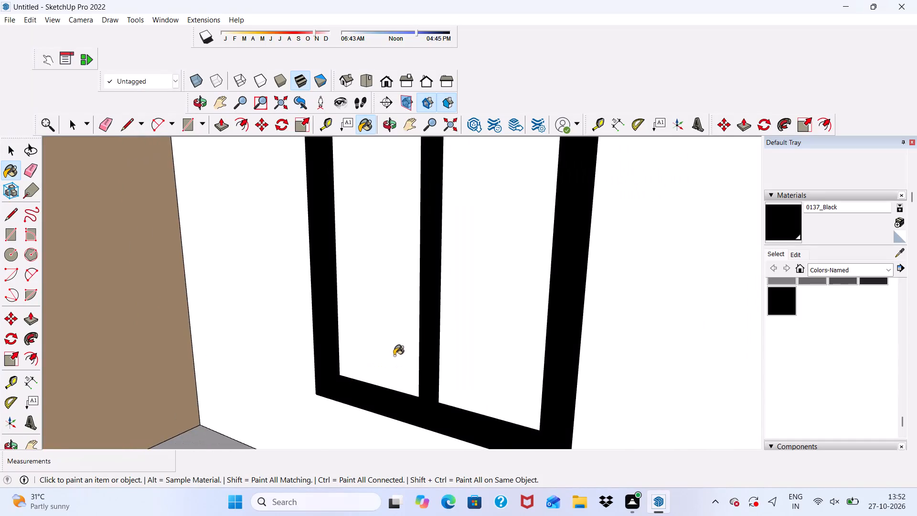
# Paint the front face of the two-panel frame in the upper-floor balcony recess with 0137_Black.
pyautogui.moveTo(405, 388); pyautogui.dragTo(516, 371, button='middle')
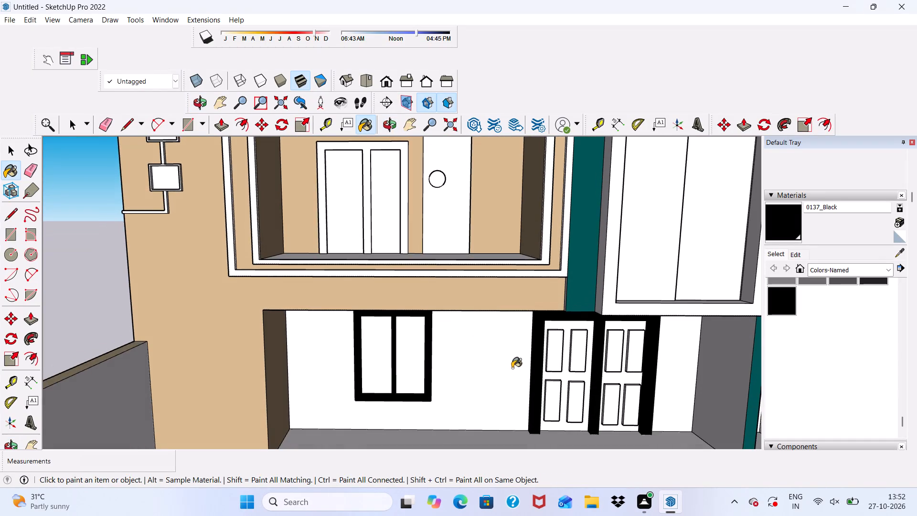
pyautogui.scroll(1, 510, 340)
pyautogui.scroll(-5, 511, 344)
pyautogui.scroll(7, 397, 224)
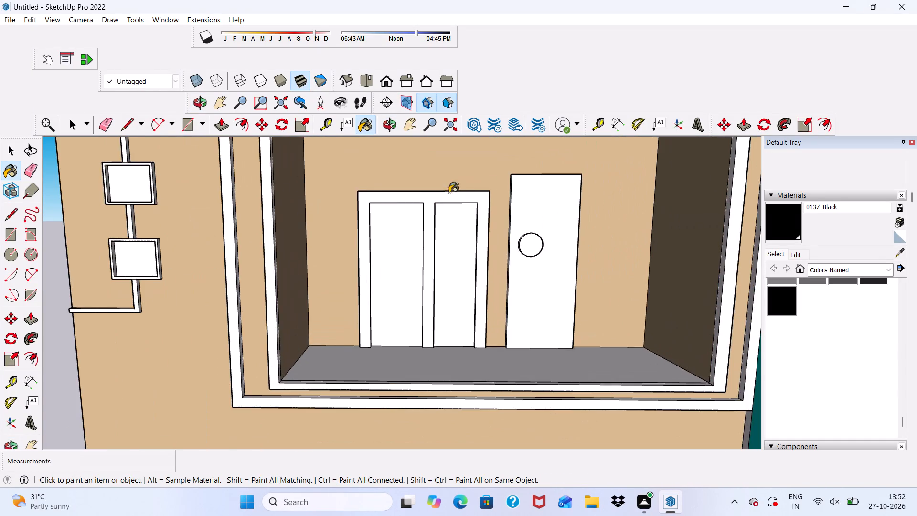
pyautogui.scroll(-1, 461, 192)
pyautogui.scroll(1, 464, 194)
pyautogui.moveTo(464, 194); pyautogui.dragTo(372, 193, button='middle')
pyautogui.scroll(11, 430, 171)
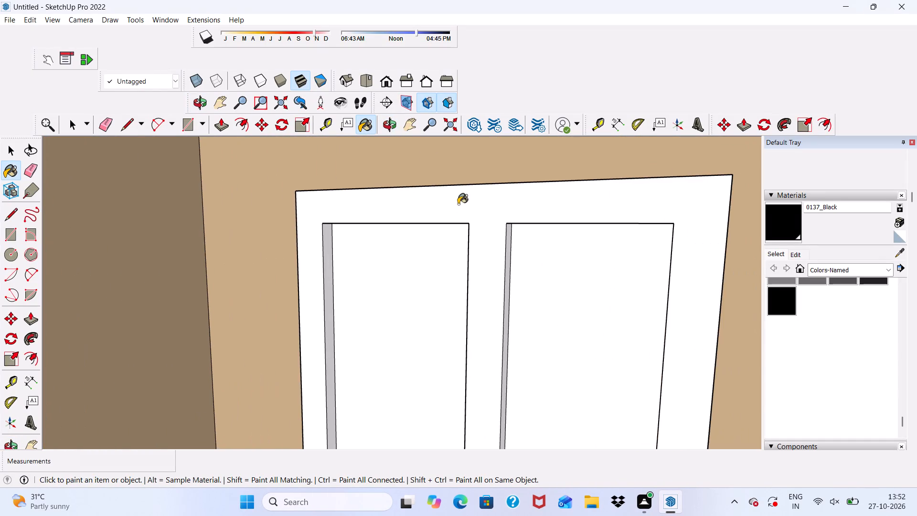
pyautogui.click(458, 204)
# Paint the top and both side inner edges of the balcony frame's left opening with 0137_Black.
pyautogui.scroll(-2, 458, 205)
pyautogui.moveTo(463, 225); pyautogui.dragTo(580, 129, button='middle')
pyautogui.scroll(5, 417, 281)
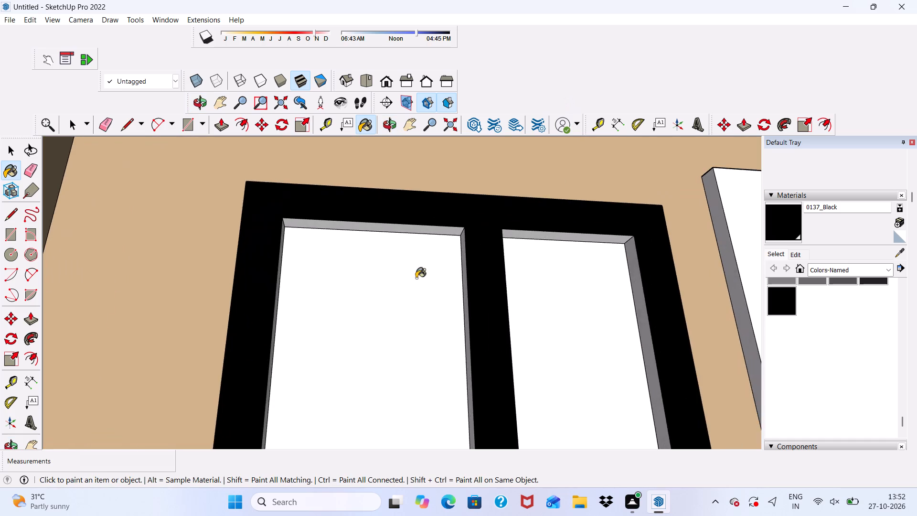
pyautogui.scroll(10, 410, 210)
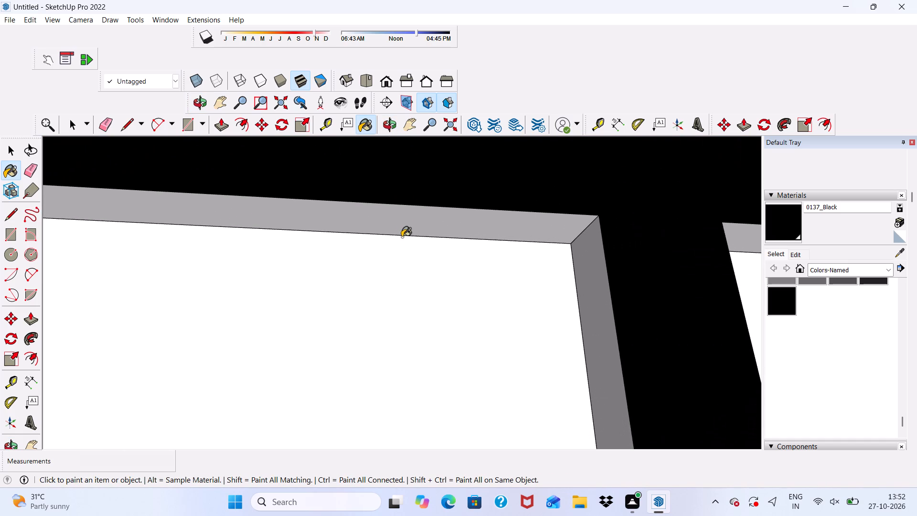
pyautogui.click(404, 220)
pyautogui.click(592, 283)
pyautogui.scroll(-5, 553, 267)
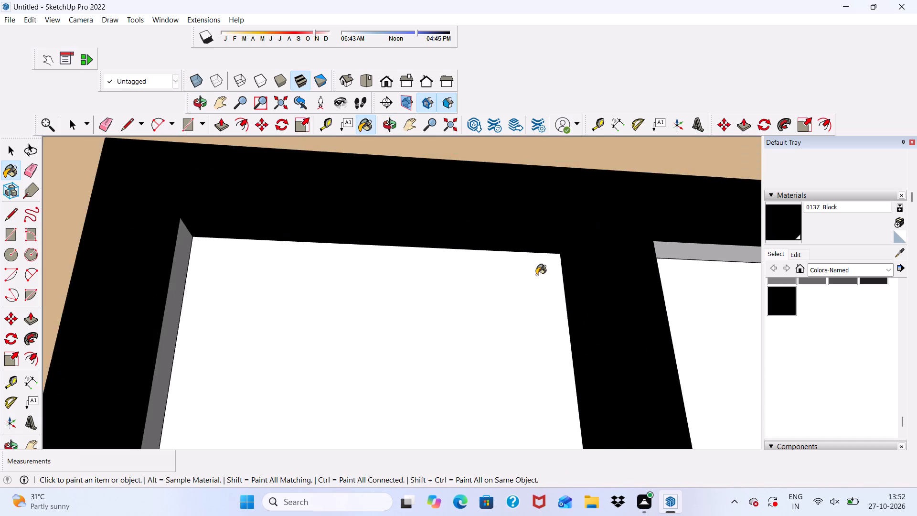
pyautogui.moveTo(535, 276); pyautogui.dragTo(311, 322, button='middle')
pyautogui.scroll(1, 305, 315)
pyautogui.click(301, 302)
# Paint the top and both side inner edges of the balcony frame's right opening with 0137_Black.
pyautogui.scroll(-5, 301, 297)
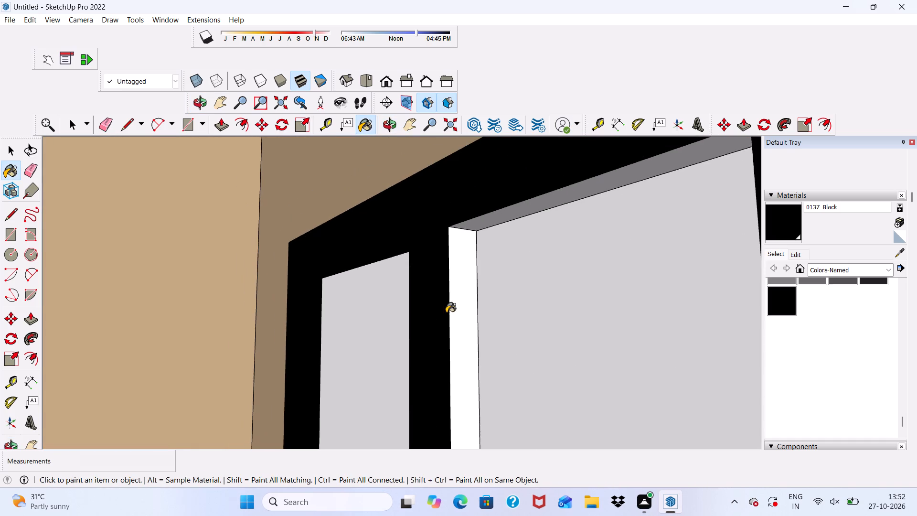
pyautogui.click(465, 292)
pyautogui.click(490, 220)
pyautogui.scroll(-1, 488, 223)
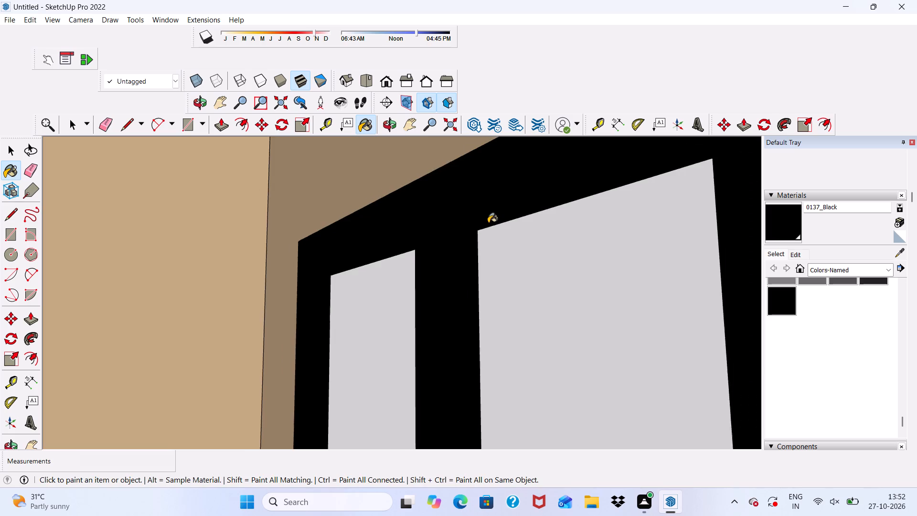
pyautogui.scroll(-1, 488, 223)
pyautogui.moveTo(488, 226); pyautogui.dragTo(713, 276, button='middle')
pyautogui.scroll(5, 658, 298)
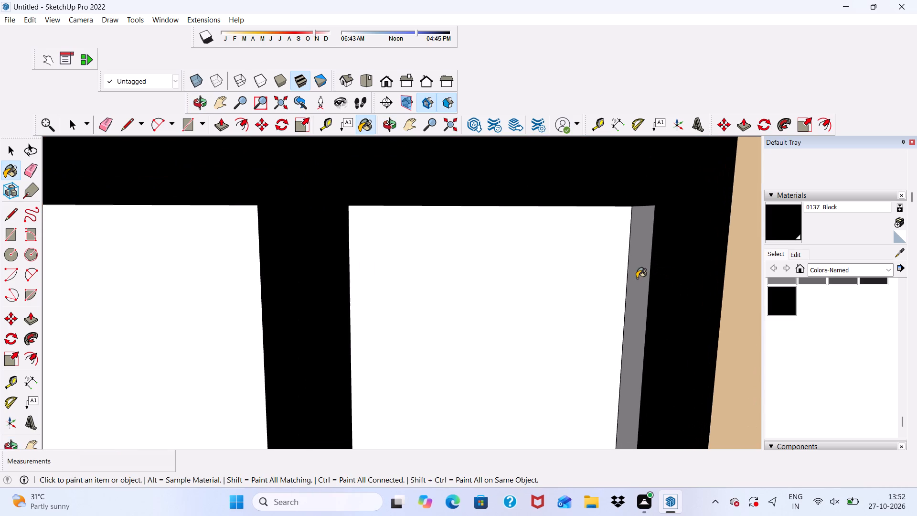
pyautogui.click(638, 278)
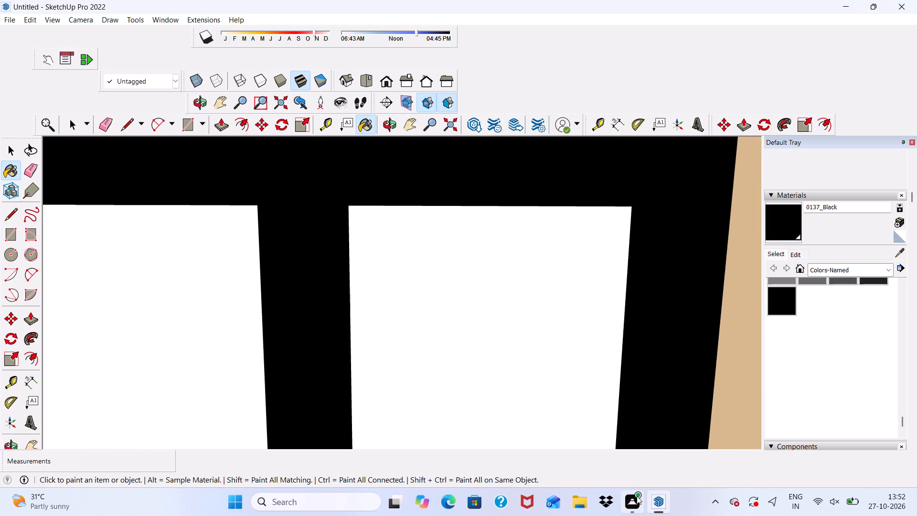
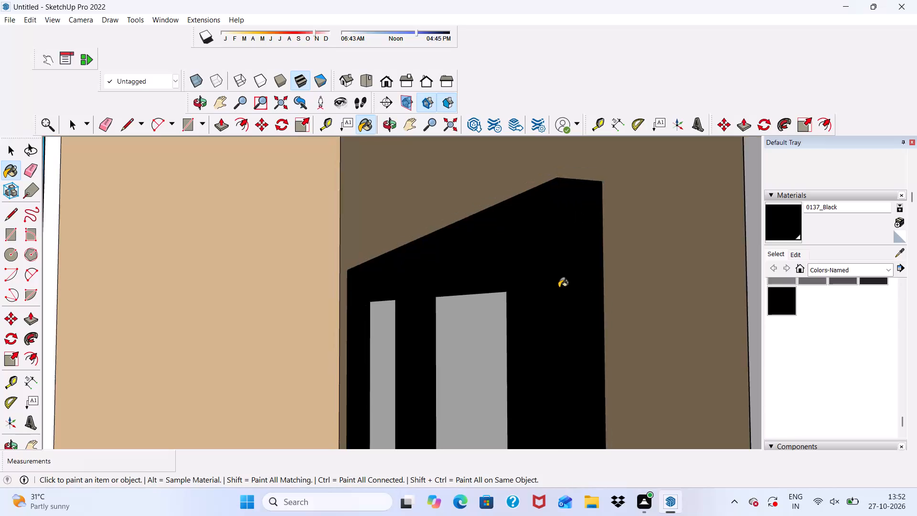
# Paint the outer top edge of the two-panel frame in the upper-floor balcony recess with 0137_Black.
pyautogui.moveTo(558, 288); pyautogui.dragTo(586, 410, button='middle')
pyautogui.scroll(1, 528, 183)
pyautogui.click(520, 232)
# Look over the whole house facade to review the painted frames and the surfaces still without a material.
pyautogui.scroll(-4, 521, 231)
pyautogui.moveTo(521, 238); pyautogui.dragTo(701, 97, button='middle')
pyautogui.scroll(-17, 480, 207)
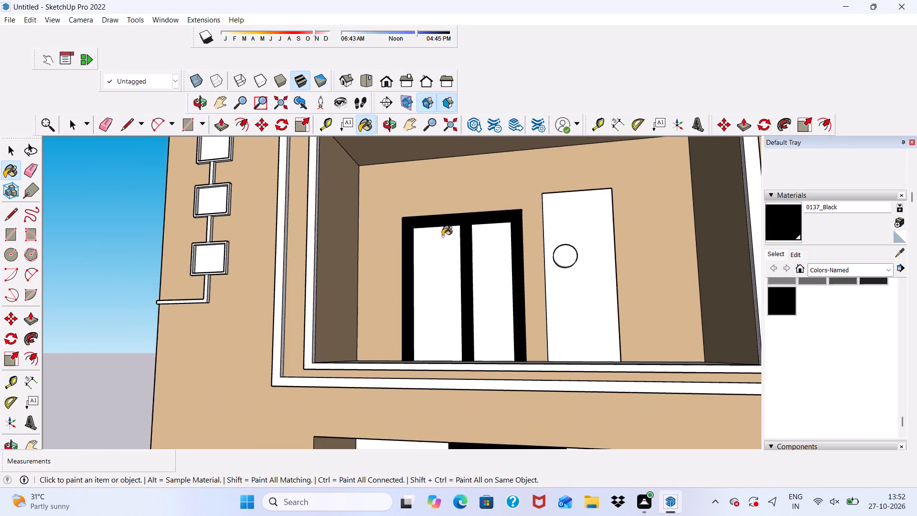
pyautogui.scroll(-3, 221, 253)
pyautogui.scroll(-12, 339, 225)
pyautogui.scroll(6, 385, 256)
pyautogui.scroll(-7, 362, 170)
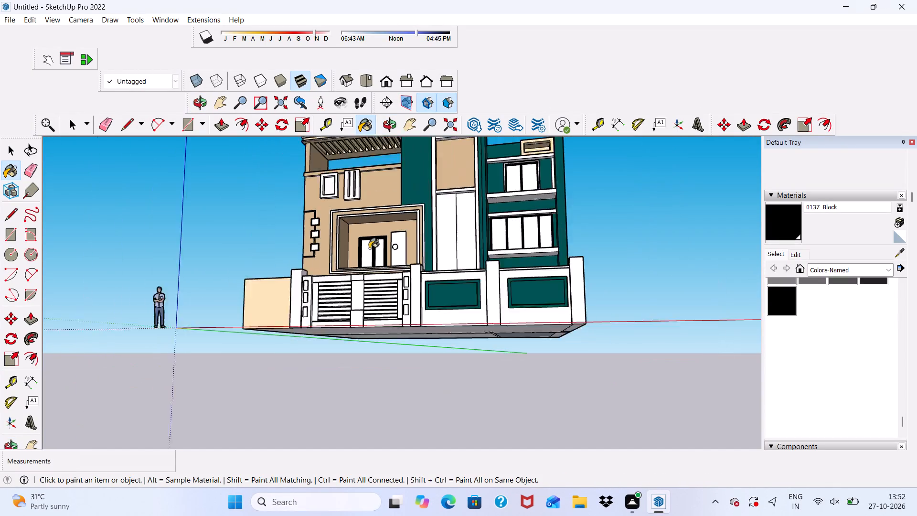
pyautogui.scroll(-2, 369, 248)
pyautogui.scroll(6, 390, 220)
pyautogui.scroll(-1, 387, 234)
pyautogui.moveTo(387, 235); pyautogui.dragTo(460, 290, button='middle')
pyautogui.scroll(3, 387, 235)
pyautogui.scroll(-4, 285, 250)
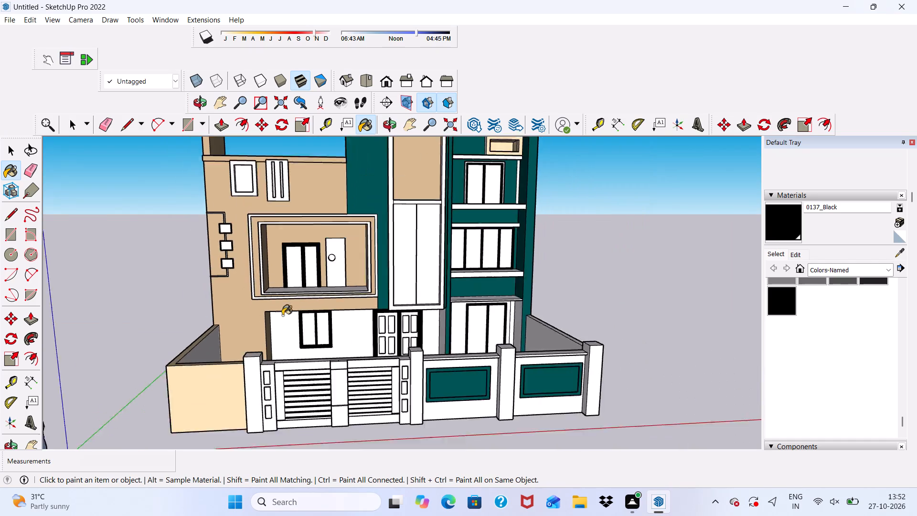
pyautogui.scroll(-2, 282, 315)
pyautogui.scroll(7, 458, 205)
pyautogui.scroll(-7, 141, 360)
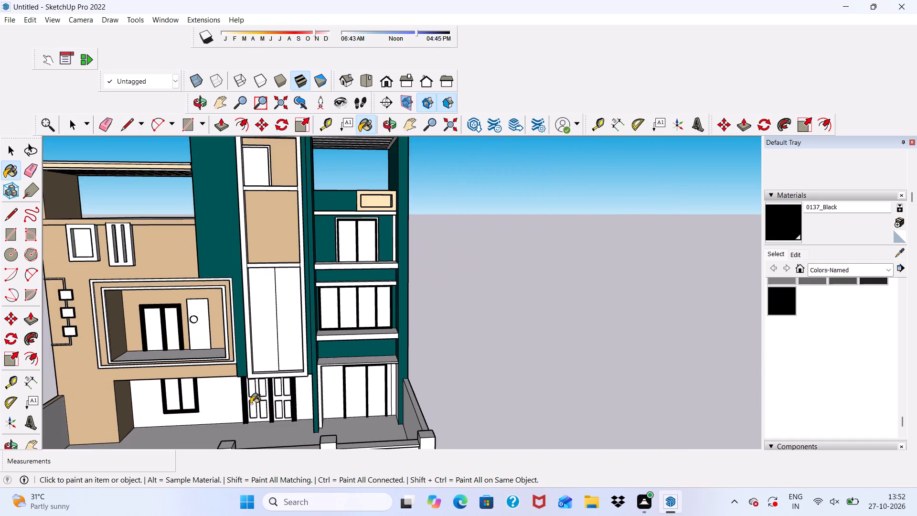
pyautogui.scroll(6, 251, 404)
pyautogui.scroll(-5, 508, 282)
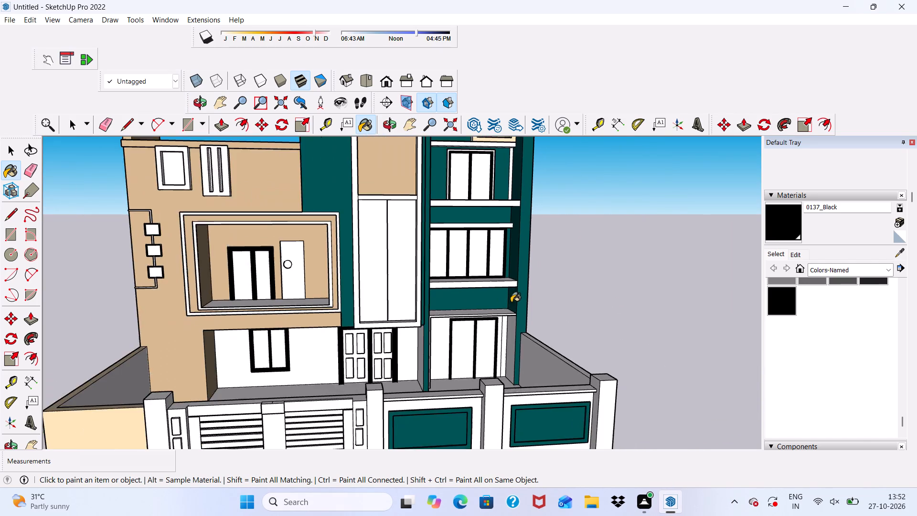
pyautogui.scroll(-4, 509, 305)
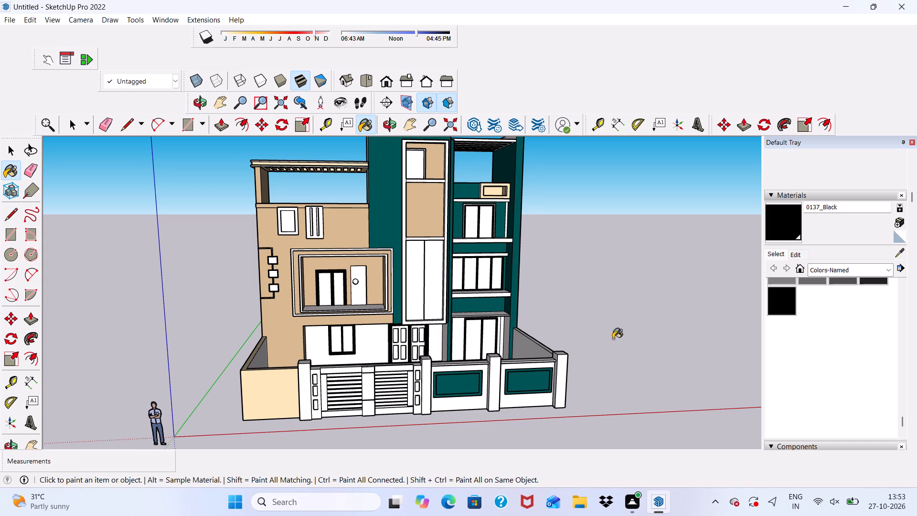
pyautogui.press('space')
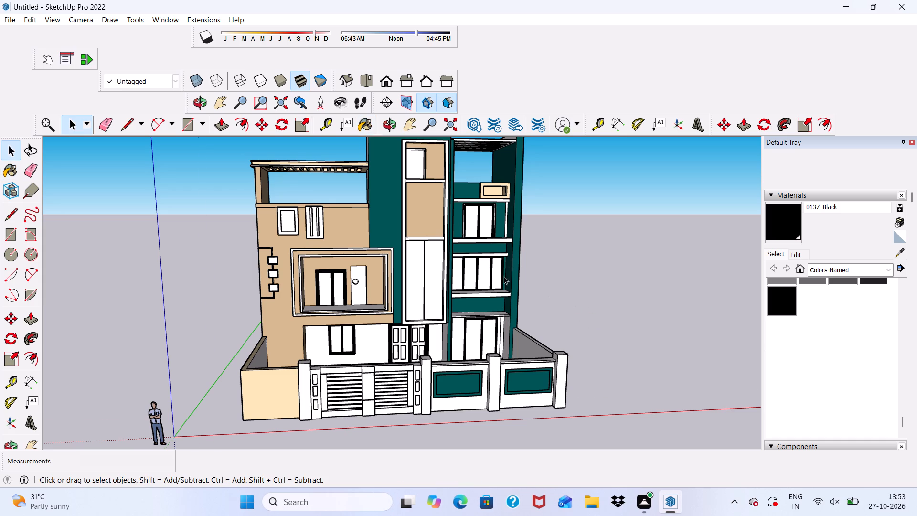
pyautogui.scroll(-4, 504, 276)
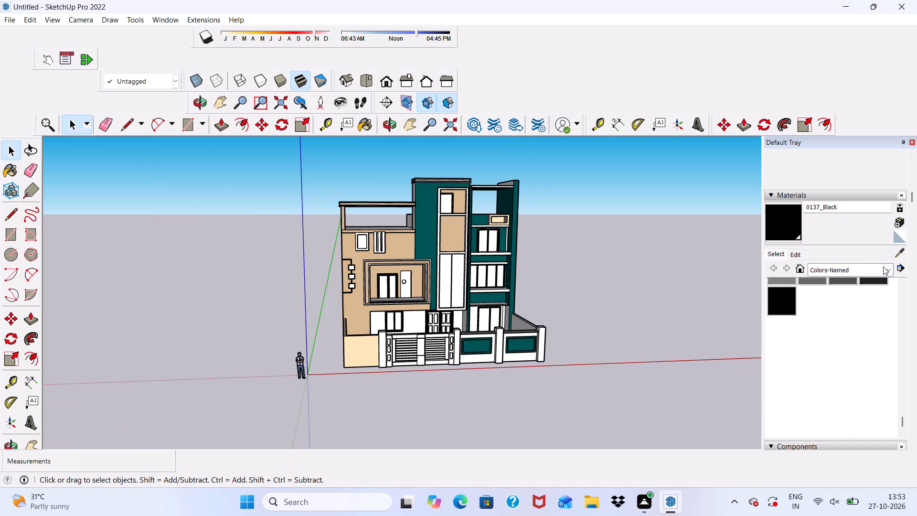
# Paint the balcony door's front face and its round knob, including the knob's rim, with Wood Cherry Original.
pyautogui.click(883, 267)
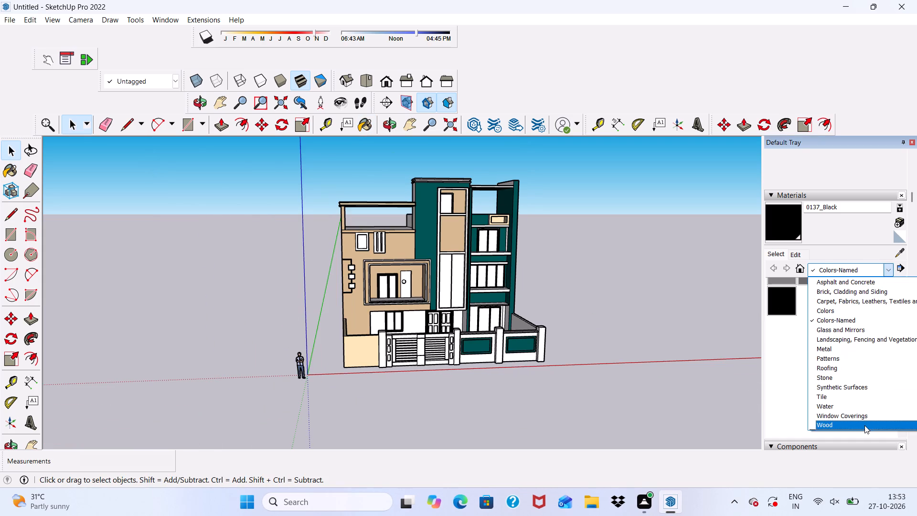
pyautogui.click(864, 425)
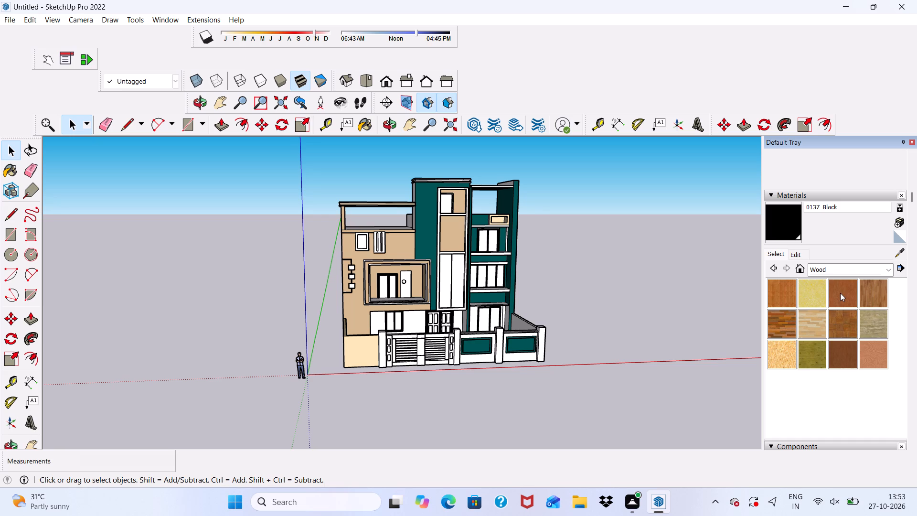
pyautogui.click(840, 293)
pyautogui.scroll(4, 157, 246)
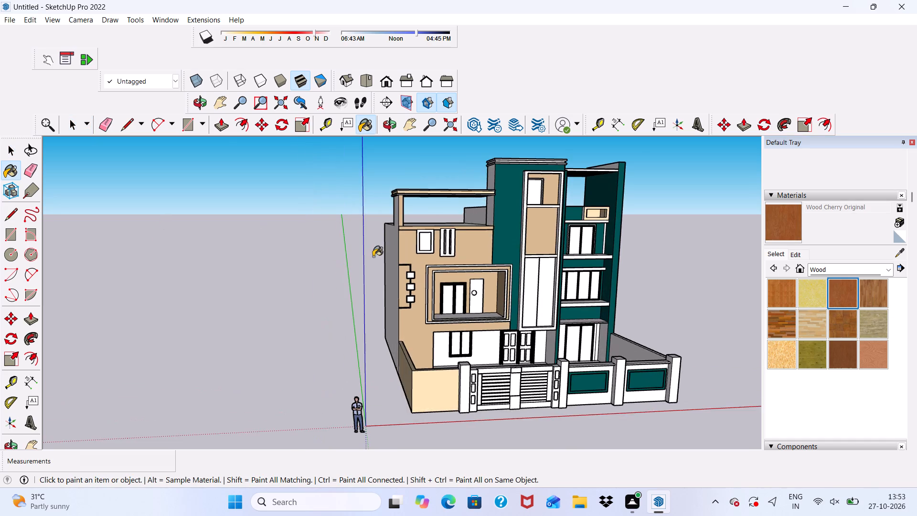
pyautogui.scroll(20, 522, 297)
pyautogui.click(468, 274)
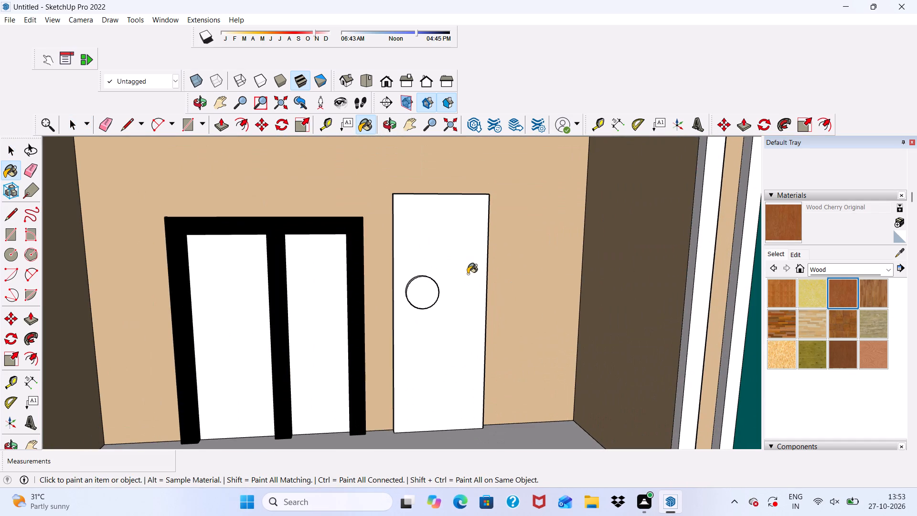
pyautogui.scroll(11, 468, 274)
pyautogui.click(380, 320)
pyautogui.moveTo(401, 305); pyautogui.dragTo(300, 387, button='middle')
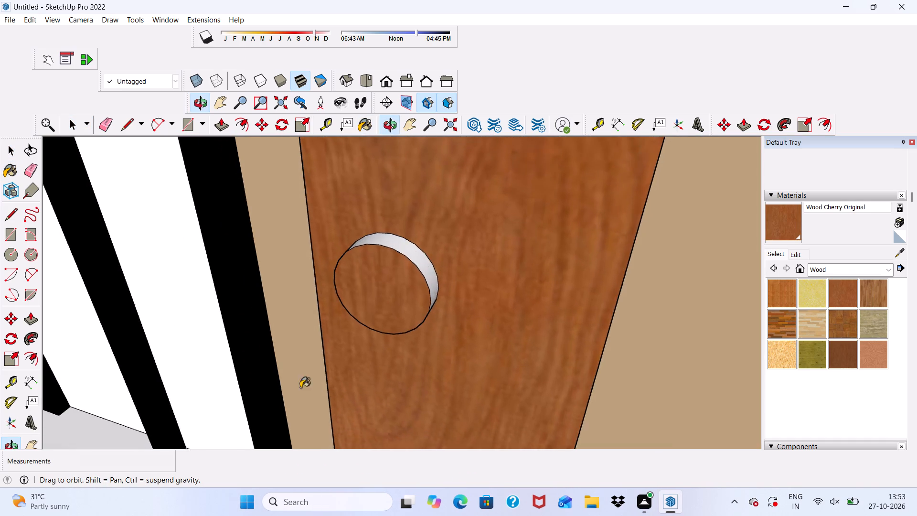
pyautogui.moveTo(300, 387); pyautogui.dragTo(305, 389, button='middle')
pyautogui.scroll(5, 364, 315)
pyautogui.click(455, 210)
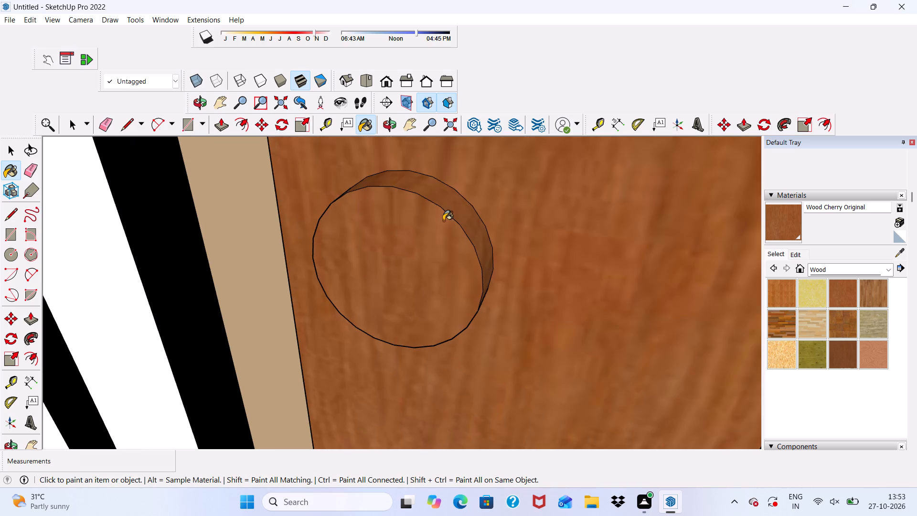
# Paint both side edges of the balcony door with Wood Cherry Original.
pyautogui.scroll(-4, 443, 221)
pyautogui.moveTo(437, 236); pyautogui.dragTo(259, 231, button='middle')
pyautogui.click(679, 337)
pyautogui.scroll(-2, 513, 276)
pyautogui.moveTo(463, 287); pyautogui.dragTo(885, 215, button='middle')
pyautogui.scroll(-1, 337, 276)
pyautogui.scroll(5, 291, 271)
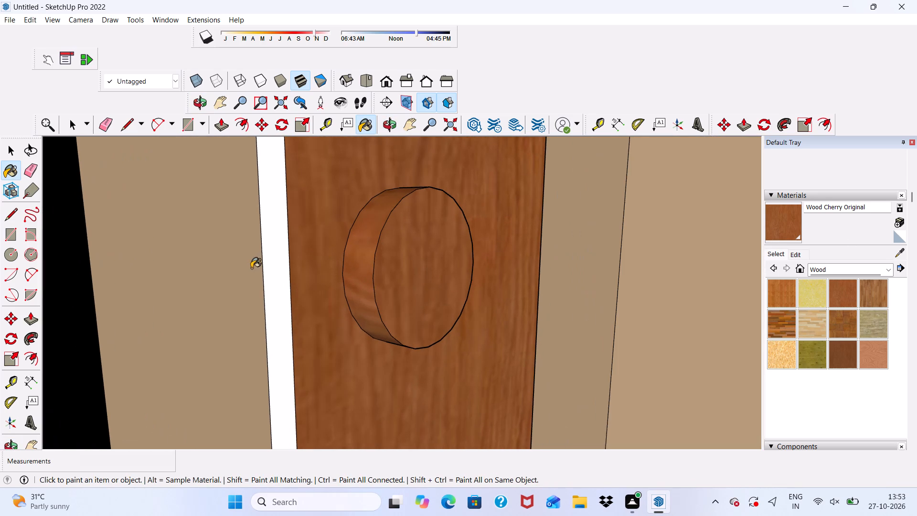
pyautogui.click(277, 248)
pyautogui.scroll(-4, 277, 247)
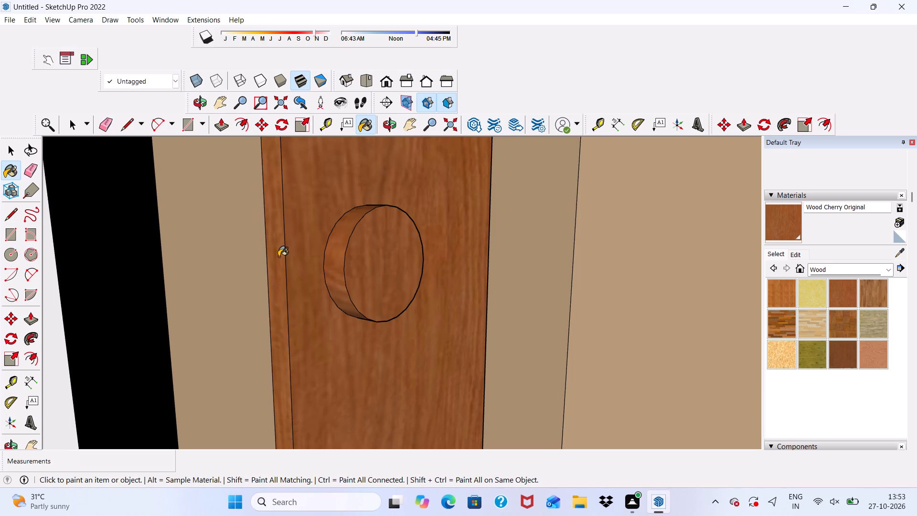
pyautogui.scroll(1, 0, 324)
pyautogui.scroll(-7, 9, 334)
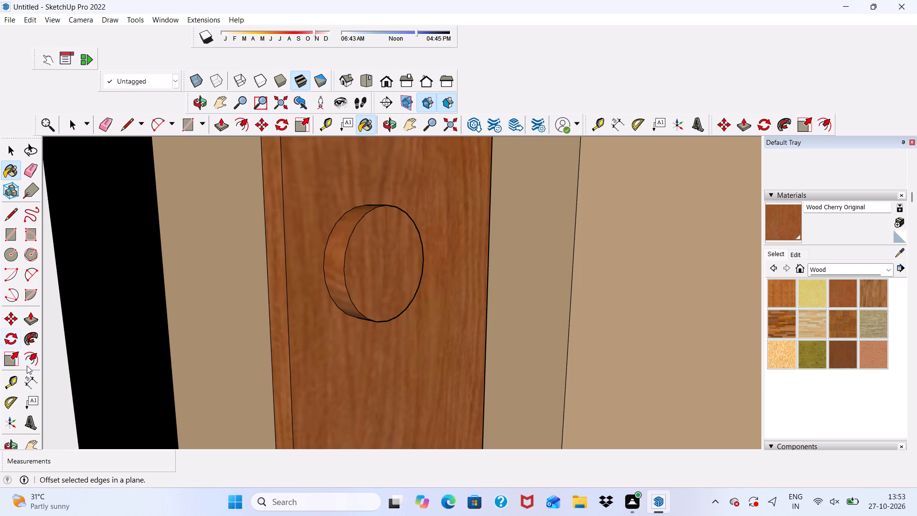
# Paint the top edge of the balcony door with Wood Cherry Original.
pyautogui.scroll(-4, 0, 346)
pyautogui.scroll(-14, 362, 312)
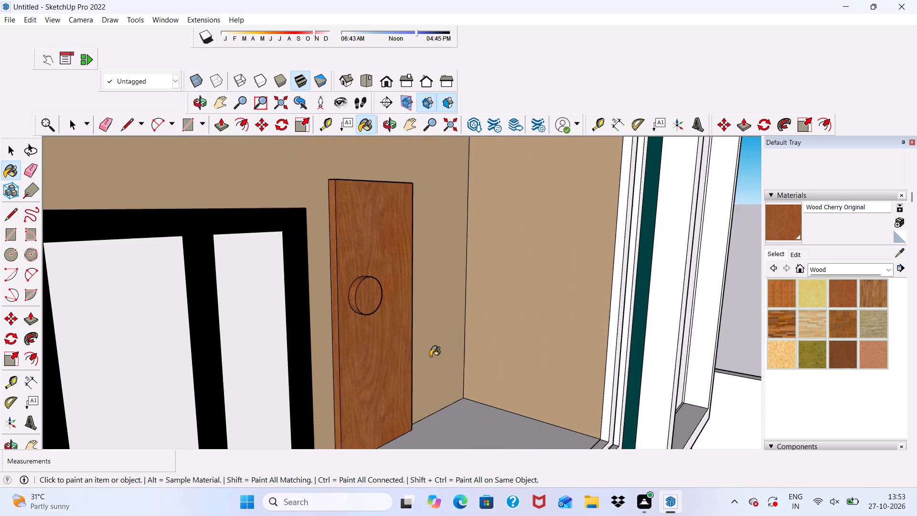
pyautogui.moveTo(435, 340); pyautogui.dragTo(275, 362, button='middle')
pyautogui.scroll(18, 198, 226)
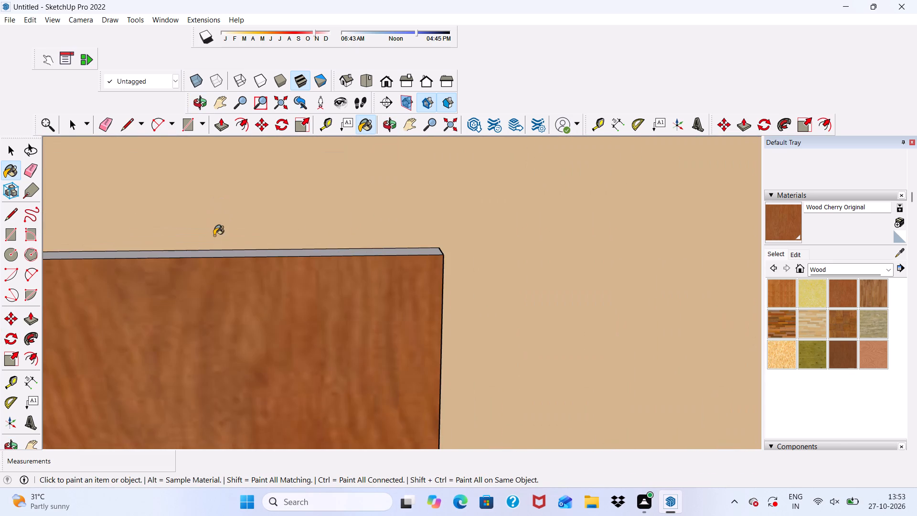
pyautogui.moveTo(213, 236); pyautogui.dragTo(215, 305, button='middle')
pyautogui.scroll(1, 212, 279)
pyautogui.click(217, 252)
# Paint both leaves of the ground-floor entrance door and the left leaf's upper-left raised panel with Wood Cherry Original.
pyautogui.scroll(-12, 217, 252)
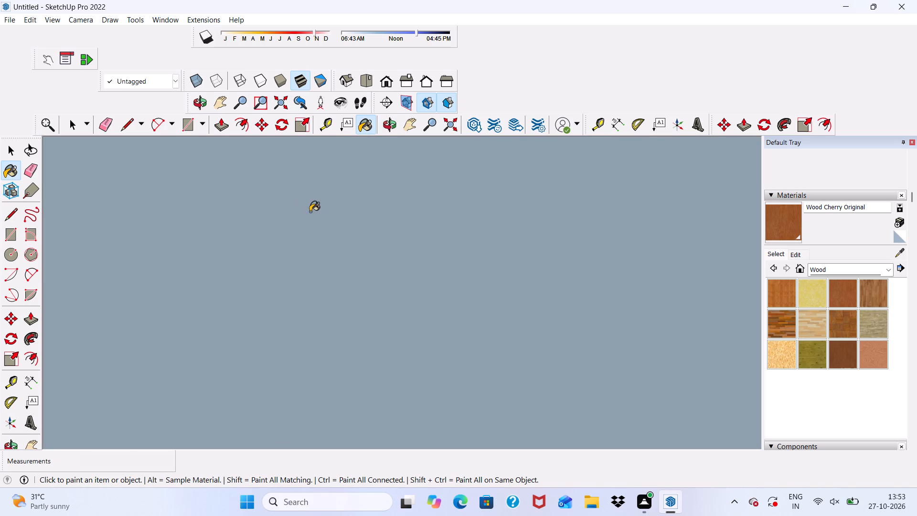
pyautogui.scroll(-8, 310, 212)
pyautogui.scroll(-20, 313, 247)
pyautogui.scroll(-6, 313, 247)
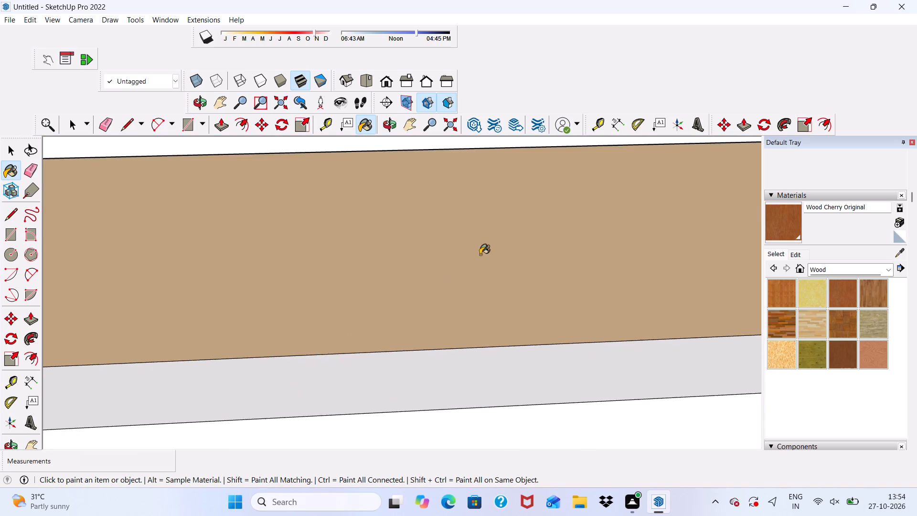
pyautogui.scroll(-18, 480, 255)
pyautogui.scroll(-7, 494, 279)
pyautogui.moveTo(439, 355); pyautogui.dragTo(431, 245, button='middle')
pyautogui.scroll(1, 429, 242)
pyautogui.scroll(-12, 419, 230)
pyautogui.scroll(7, 411, 384)
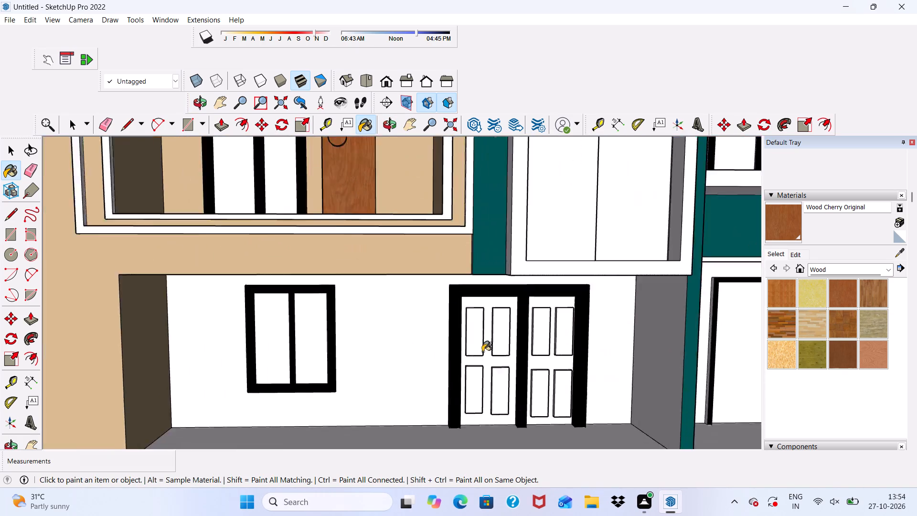
pyautogui.scroll(10, 482, 352)
pyautogui.click(476, 323)
pyautogui.click(494, 302)
pyautogui.scroll(-1, 482, 331)
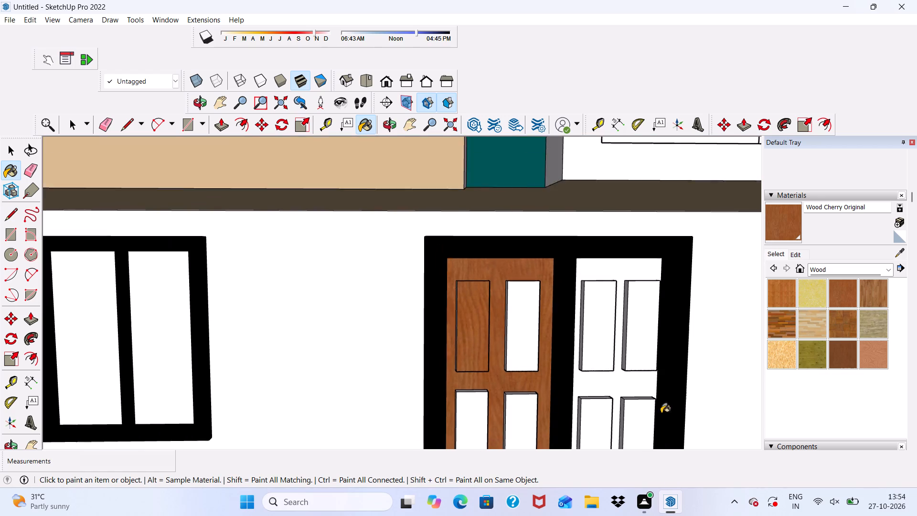
pyautogui.scroll(-1, 661, 413)
pyautogui.scroll(5, 680, 415)
pyautogui.click(587, 356)
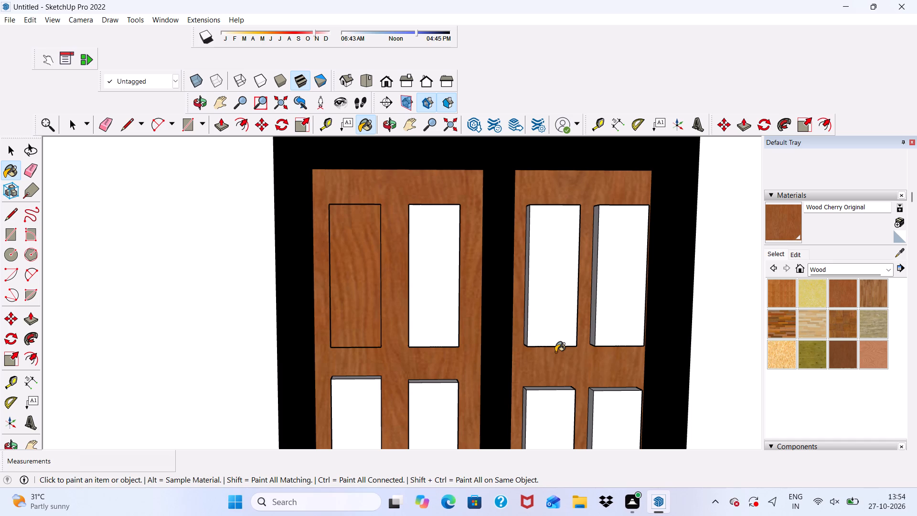
# Paint the front faces of the seven remaining raised panels on the entrance door with Wood Cherry Original.
pyautogui.scroll(-4, 542, 351)
pyautogui.scroll(-1, 496, 306)
pyautogui.moveTo(489, 313); pyautogui.dragTo(445, 361, button='middle')
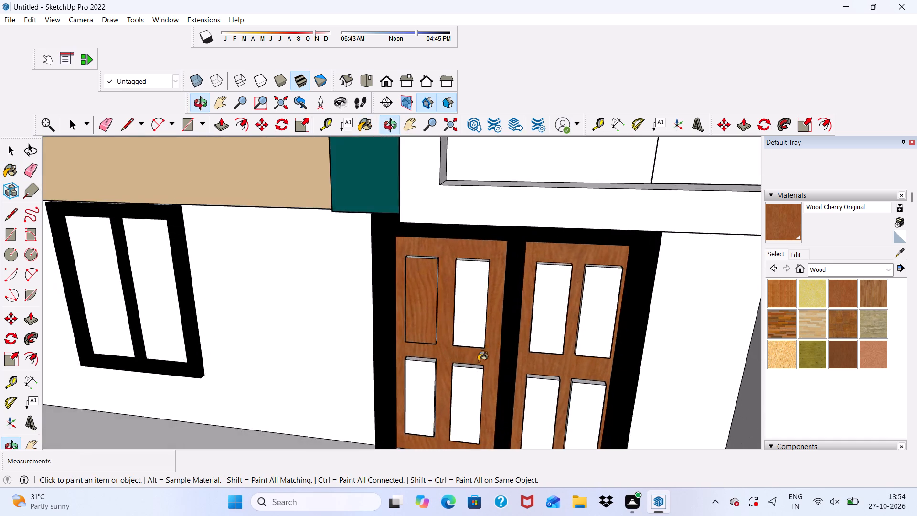
pyautogui.scroll(6, 537, 329)
pyautogui.click(555, 316)
pyautogui.click(617, 286)
pyautogui.scroll(-6, 548, 247)
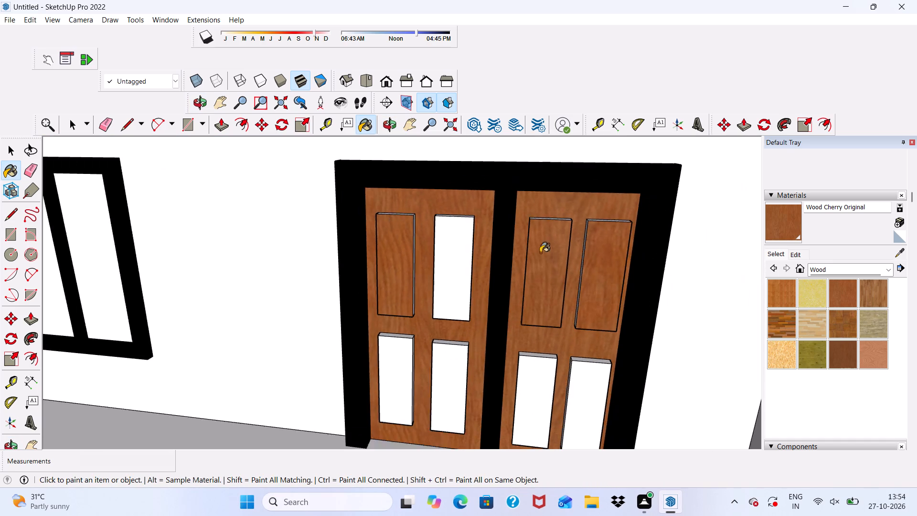
pyautogui.scroll(6, 560, 320)
pyautogui.click(522, 376)
pyautogui.click(593, 384)
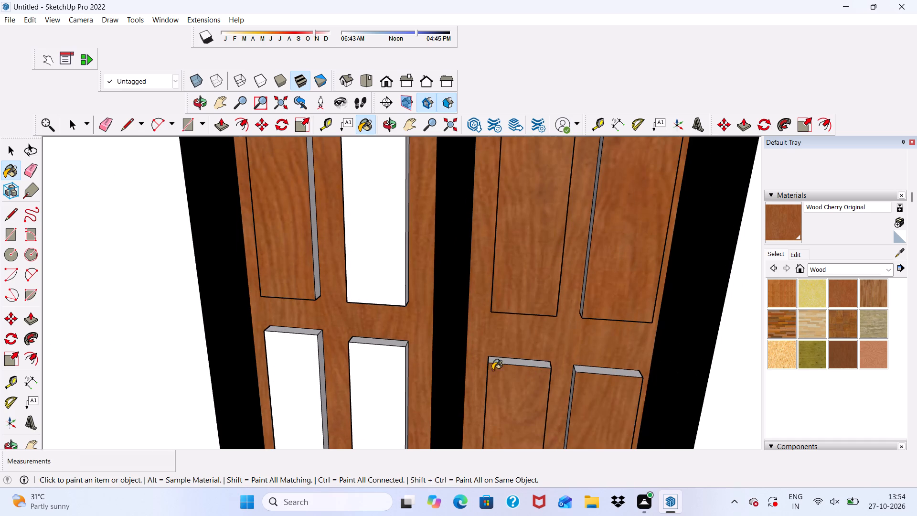
pyautogui.click(394, 385)
pyautogui.click(299, 378)
pyautogui.click(361, 278)
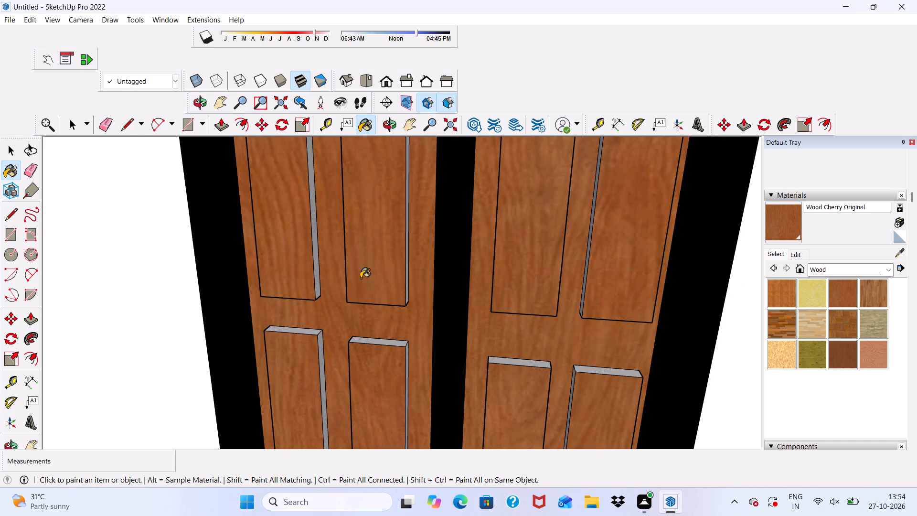
# Paint the right side edges of the four lower raised panels on the entrance door with Wood Cherry Original.
pyautogui.scroll(-1, 373, 308)
pyautogui.scroll(-7, 411, 252)
pyautogui.moveTo(473, 316); pyautogui.dragTo(438, 291, button='middle')
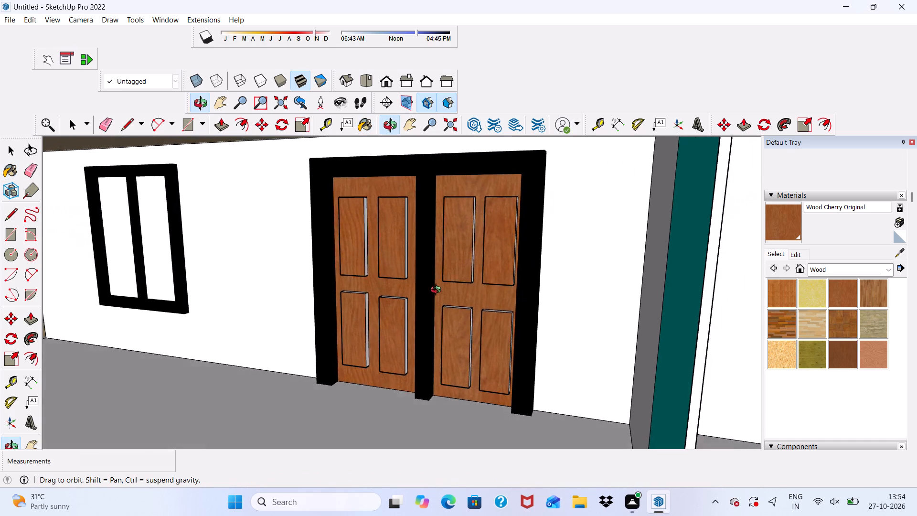
pyautogui.moveTo(438, 291); pyautogui.dragTo(392, 269, button='middle')
pyautogui.scroll(5, 475, 385)
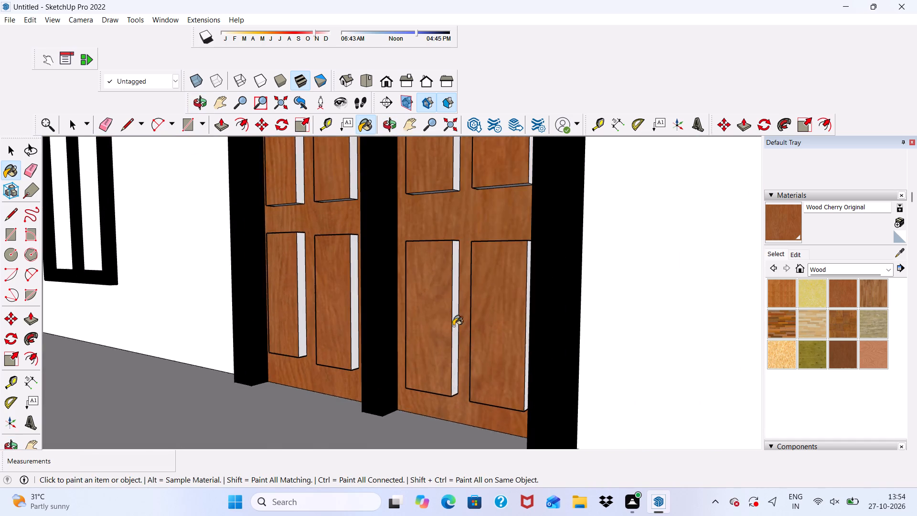
pyautogui.scroll(6, 453, 326)
pyautogui.click(459, 290)
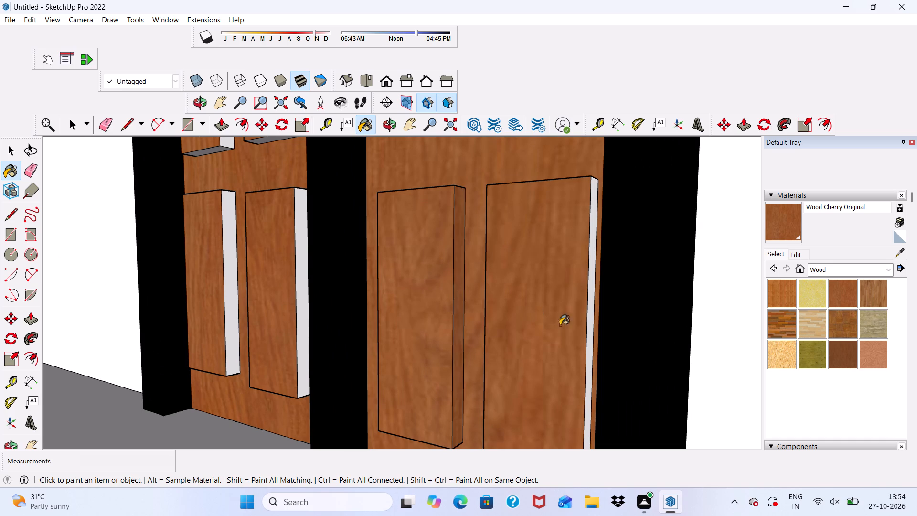
pyautogui.scroll(3, 583, 351)
pyautogui.click(589, 344)
pyautogui.scroll(-3, 588, 339)
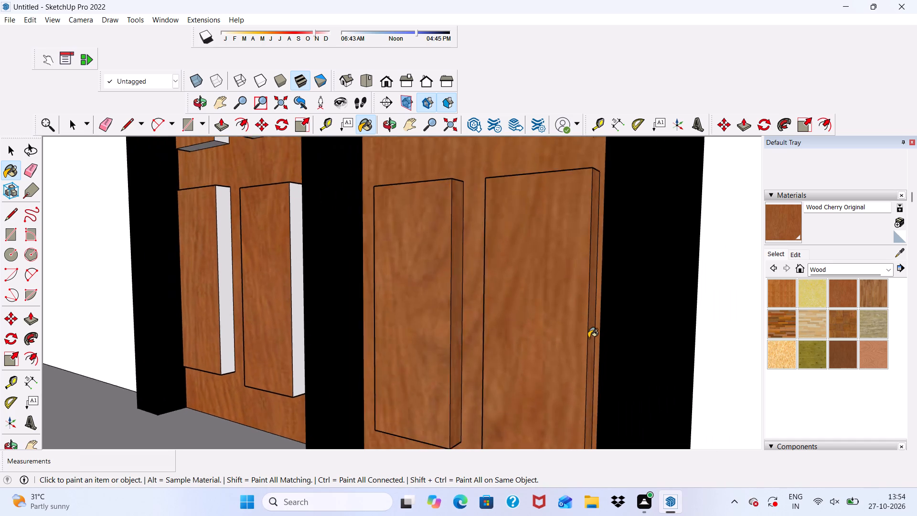
pyautogui.scroll(-2, 588, 338)
pyautogui.scroll(6, 335, 309)
pyautogui.click(334, 269)
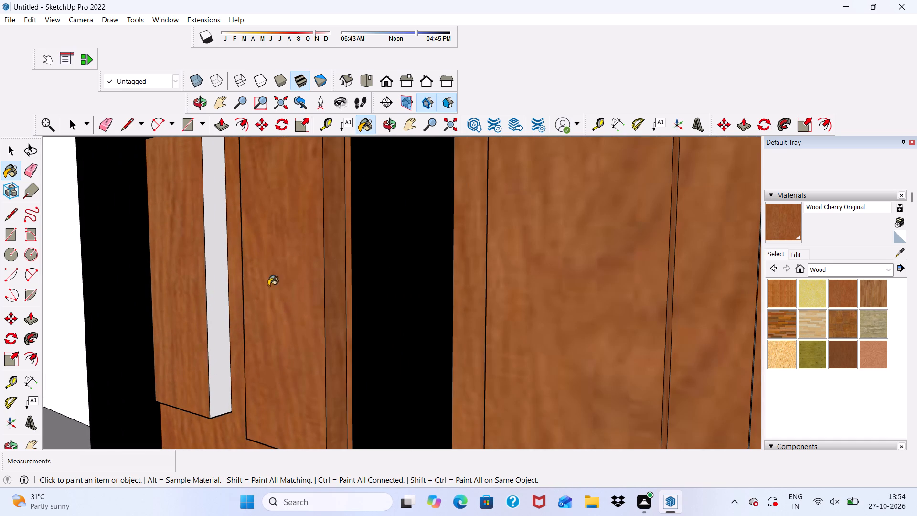
pyautogui.click(223, 299)
# Paint the right side edge of the right leaf's upper-left raised panel on the entrance door with Wood Cherry Original.
pyautogui.scroll(-6, 223, 299)
pyautogui.scroll(-6, 282, 304)
pyautogui.scroll(1, 329, 307)
pyautogui.scroll(10, 354, 175)
pyautogui.click(354, 174)
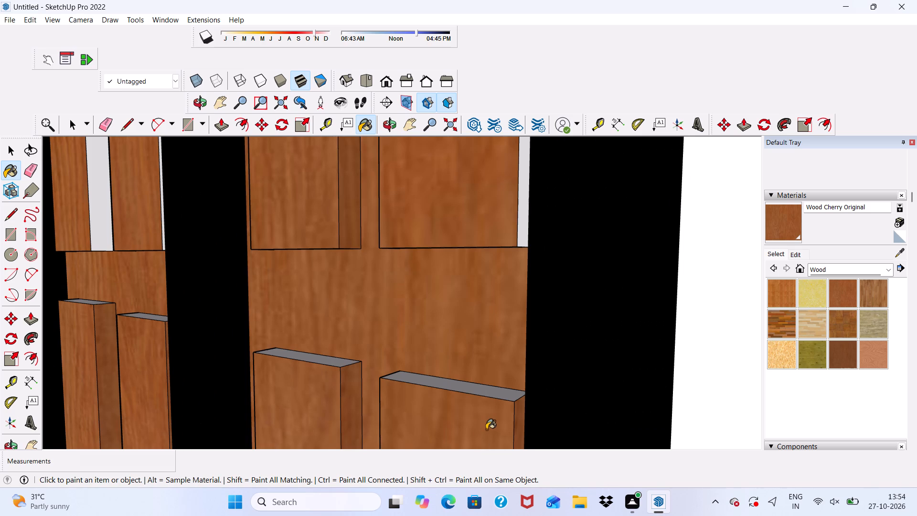
# Paint the top edges of the right leaf's two lower raised panels with Wood Cherry Original.
pyautogui.moveTo(486, 430); pyautogui.dragTo(490, 440, button='middle')
pyautogui.scroll(5, 461, 431)
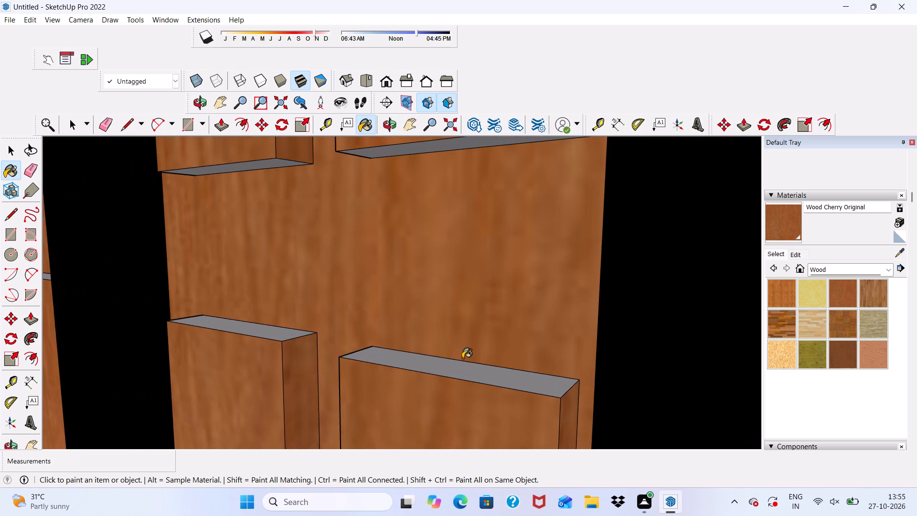
pyautogui.click(453, 367)
pyautogui.scroll(4, 317, 325)
pyautogui.click(245, 338)
# Paint the bottom edges of the right leaf's two upper raised panels and the upper-right panel's right side edge with Wood Cherry Original.
pyautogui.scroll(-6, 245, 342)
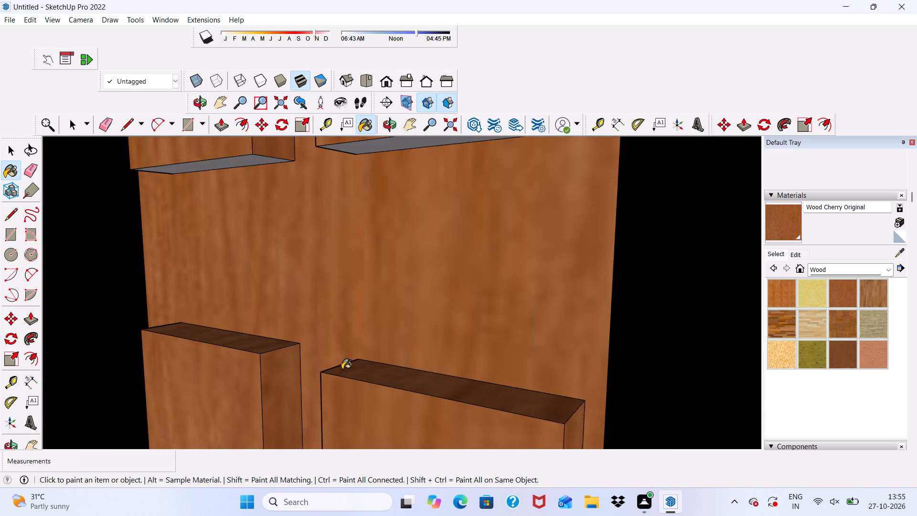
pyautogui.scroll(-1, 342, 369)
pyautogui.moveTo(342, 369); pyautogui.dragTo(371, 257, button='middle')
pyautogui.click(263, 212)
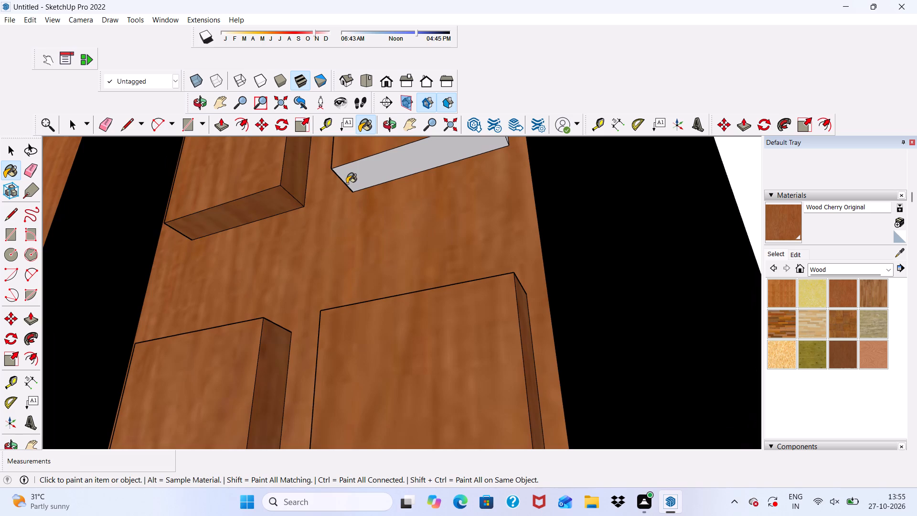
pyautogui.click(355, 179)
pyautogui.scroll(-6, 340, 239)
pyautogui.scroll(10, 428, 171)
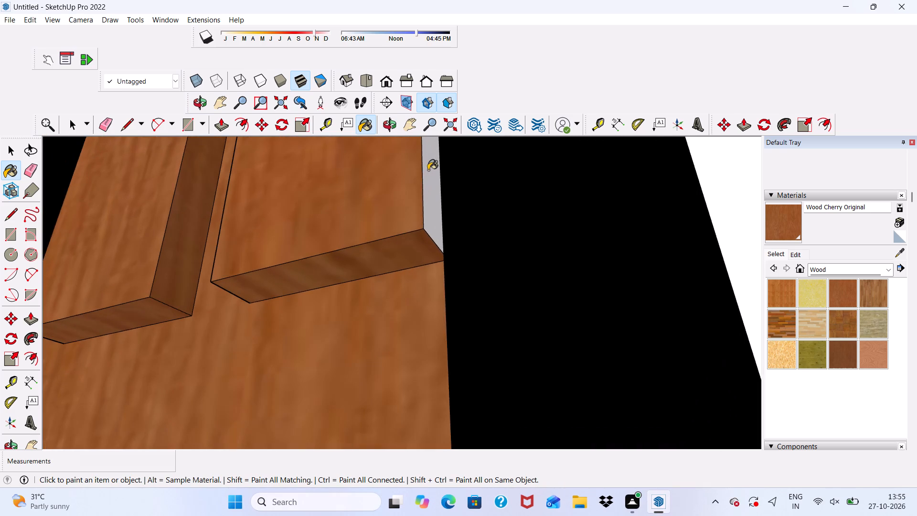
pyautogui.click(428, 170)
# Paint the top edges of the right leaf's two upper raised panels with Wood Cherry Original.
pyautogui.scroll(-14, 416, 201)
pyautogui.moveTo(360, 190); pyautogui.dragTo(417, 409, button='middle')
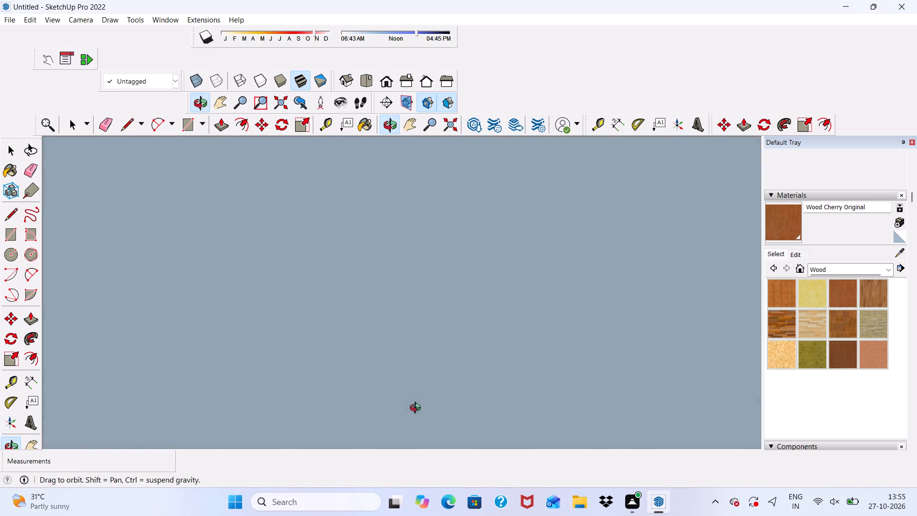
pyautogui.moveTo(417, 409); pyautogui.dragTo(405, 363, button='middle')
pyautogui.scroll(9, 384, 183)
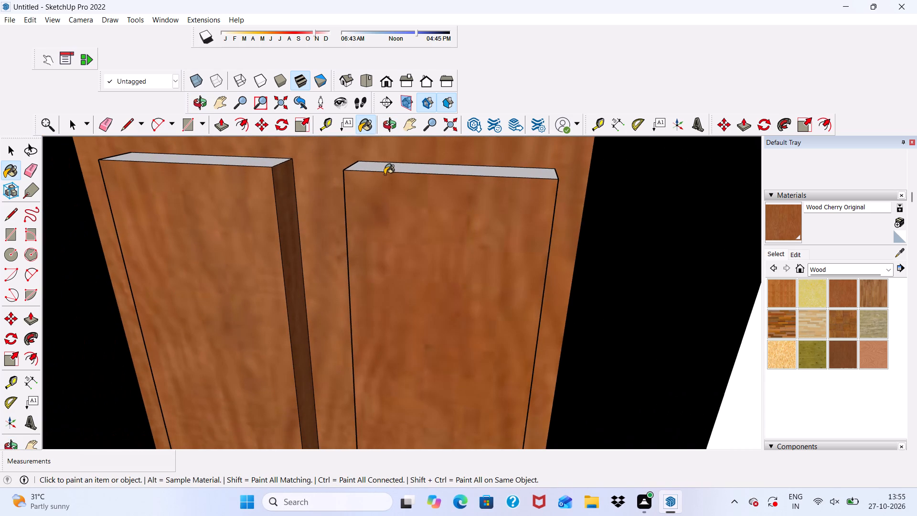
pyautogui.scroll(1, 384, 174)
pyautogui.click(385, 172)
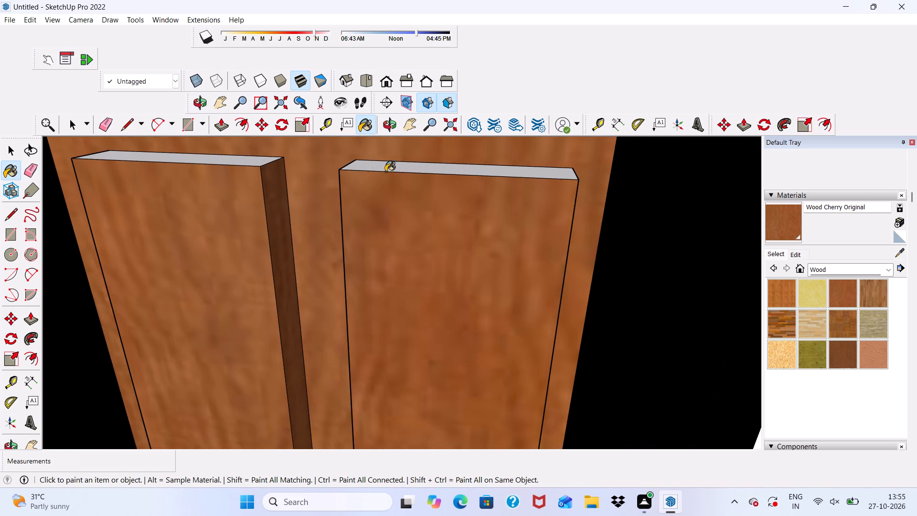
pyautogui.scroll(3, 291, 164)
pyautogui.click(250, 158)
pyautogui.click(387, 160)
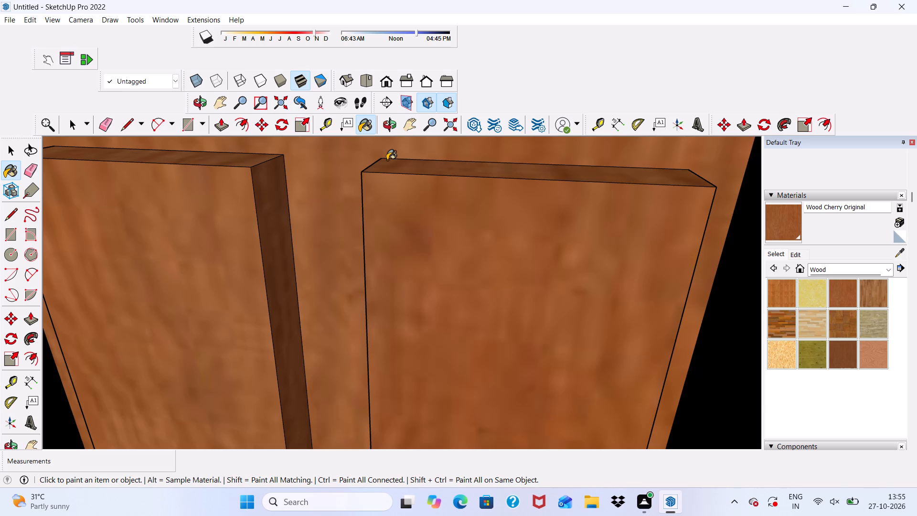
# Paint the right side edge of the left leaf's upper-right raised panel with Wood Cherry Original.
pyautogui.scroll(-3, 387, 160)
pyautogui.scroll(-14, 392, 232)
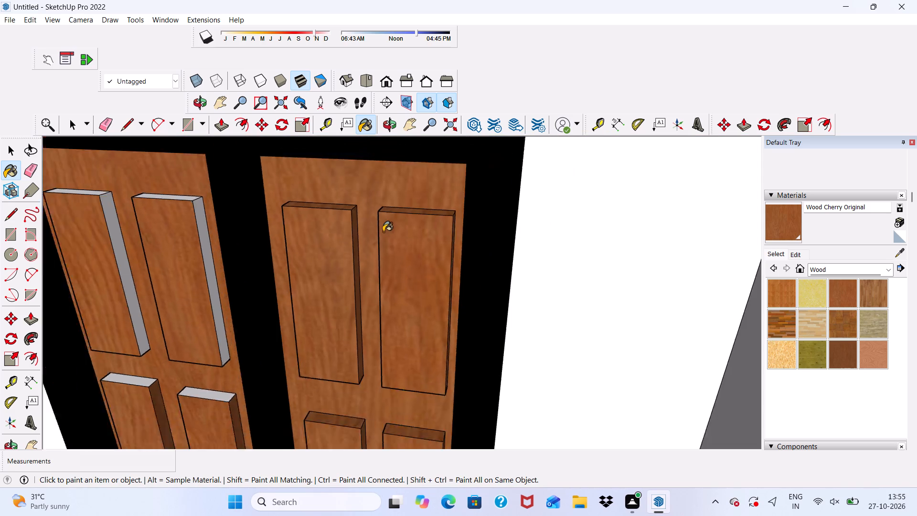
pyautogui.scroll(-1, 383, 232)
pyautogui.scroll(16, 224, 271)
pyautogui.click(260, 260)
# Paint the left side edges of the right leaf's two upper raised panels with Wood Cherry Original.
pyautogui.scroll(-6, 260, 260)
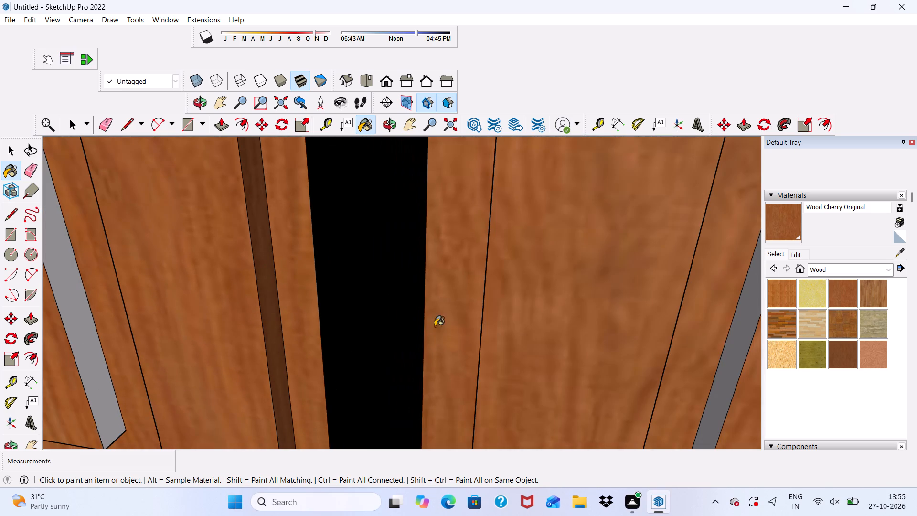
pyautogui.moveTo(692, 325); pyautogui.dragTo(730, 331, button='middle')
pyautogui.scroll(5, 688, 332)
pyautogui.click(693, 305)
pyautogui.scroll(-5, 657, 318)
pyautogui.moveTo(515, 344); pyautogui.dragTo(604, 352, button='middle')
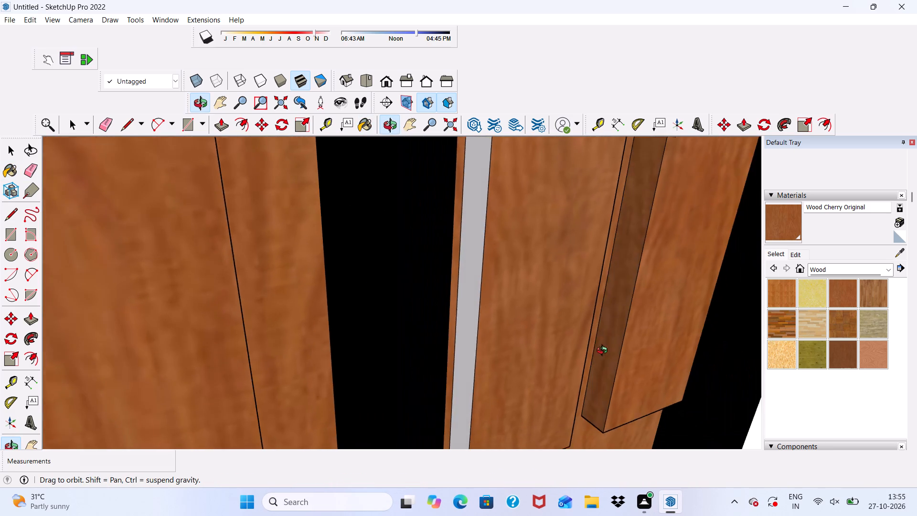
pyautogui.moveTo(604, 352); pyautogui.dragTo(595, 358, button='middle')
pyautogui.scroll(4, 458, 346)
pyautogui.click(470, 313)
# Paint the left side edges of the right leaf's two lower raised panels with Wood Cherry Original.
pyautogui.scroll(-10, 469, 312)
pyautogui.moveTo(457, 328); pyautogui.dragTo(407, 282, button='middle')
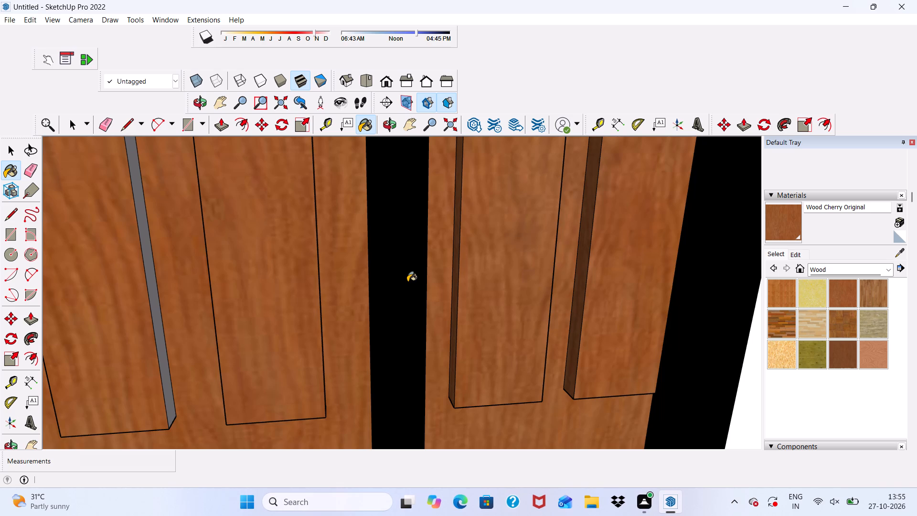
pyautogui.scroll(1, 407, 282)
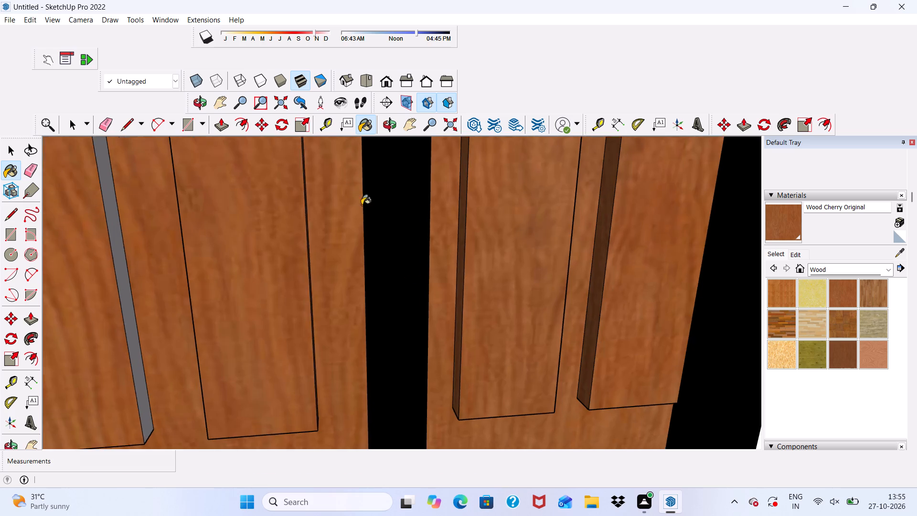
pyautogui.scroll(-5, 362, 205)
pyautogui.moveTo(346, 276); pyautogui.dragTo(351, 297, button='middle')
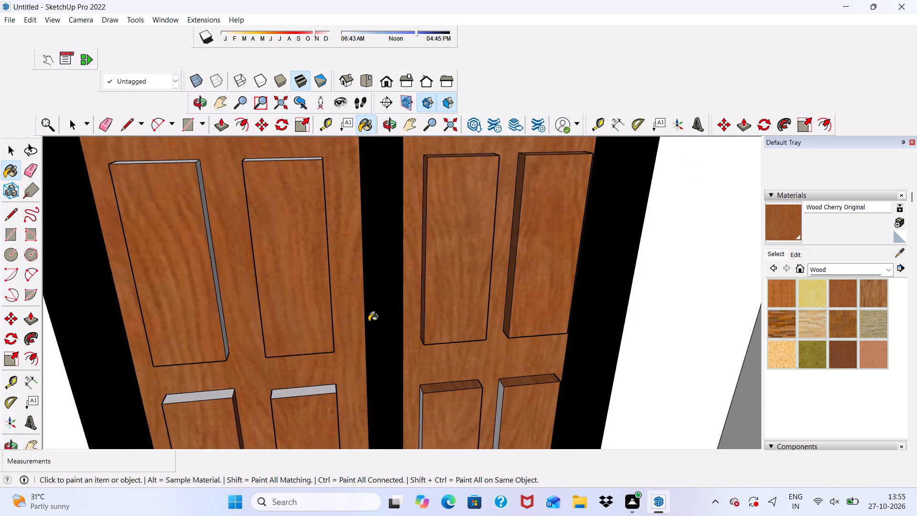
pyautogui.scroll(10, 446, 401)
pyautogui.click(566, 392)
pyautogui.scroll(-4, 509, 387)
pyautogui.scroll(5, 408, 419)
pyautogui.scroll(4, 368, 383)
pyautogui.click(392, 366)
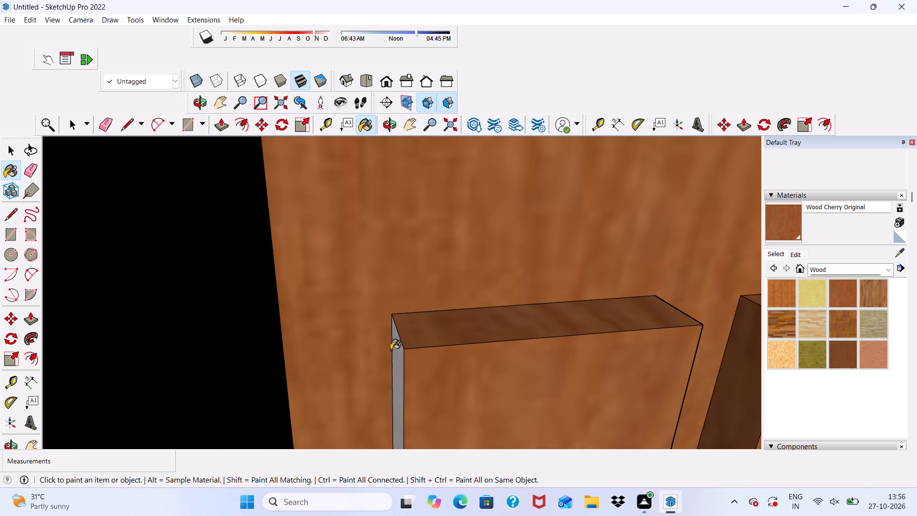
pyautogui.click(400, 344)
# Paint the top edges of the left leaf's two lower raised panels with Wood Cherry Original.
pyautogui.scroll(-16, 400, 344)
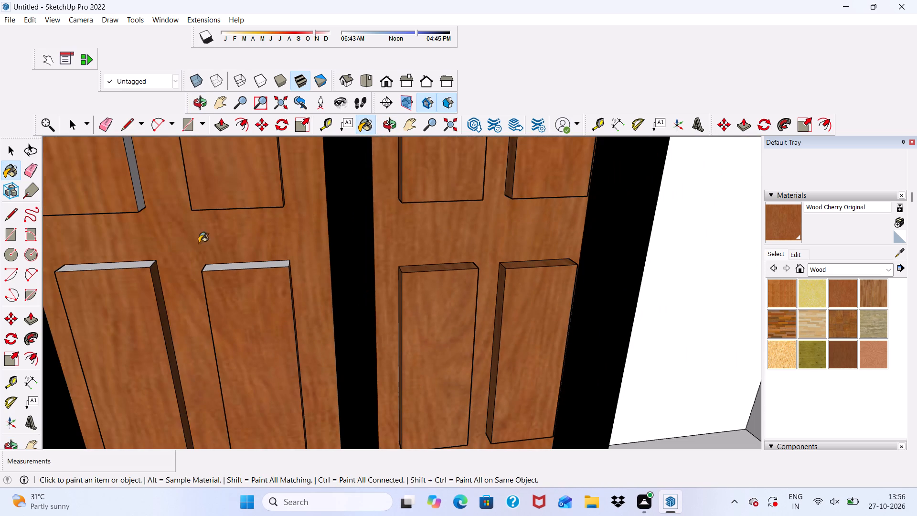
pyautogui.scroll(9, 220, 269)
pyautogui.click(267, 263)
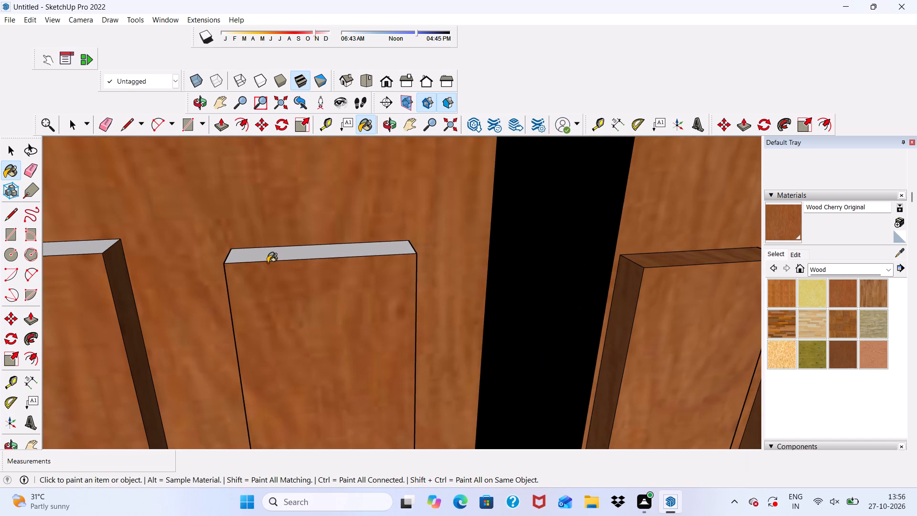
pyautogui.scroll(-9, 267, 263)
pyautogui.scroll(1, 273, 278)
pyautogui.moveTo(277, 292); pyautogui.dragTo(287, 314, button='middle')
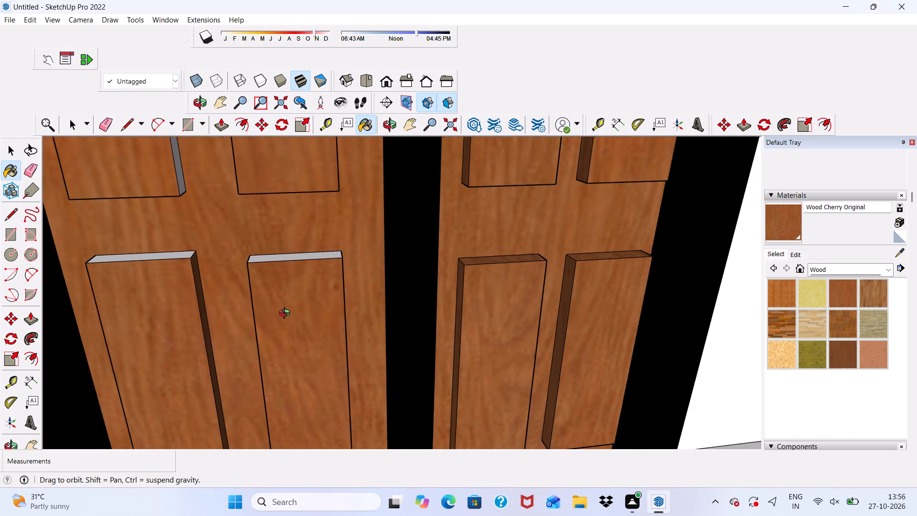
pyautogui.moveTo(287, 314); pyautogui.dragTo(284, 360, button='middle')
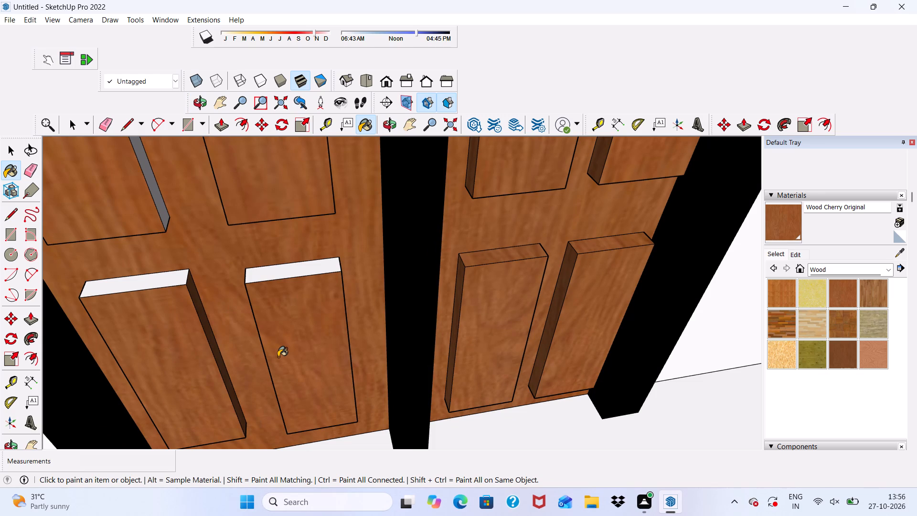
pyautogui.scroll(-2, 278, 357)
pyautogui.scroll(6, 293, 290)
pyautogui.click(295, 284)
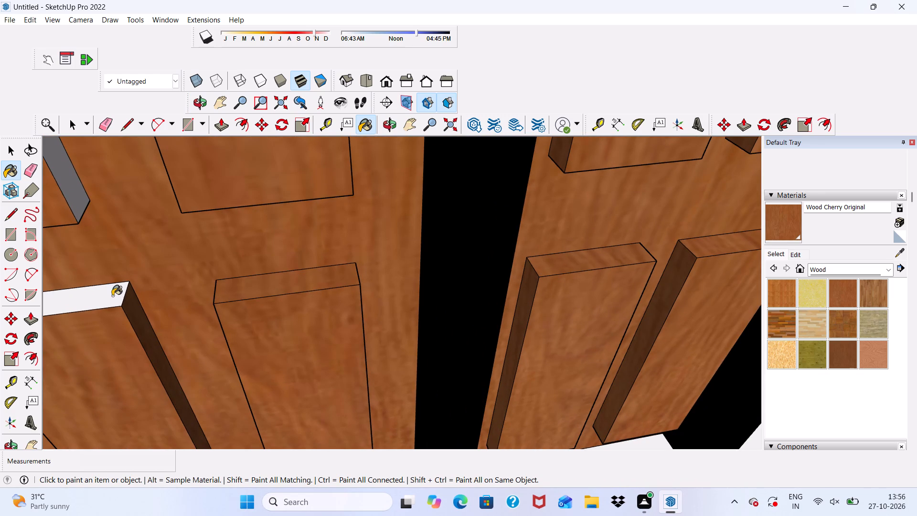
pyautogui.click(104, 296)
# Paint the left side edges of the left leaf's two lower raised panels with Wood Cherry Original.
pyautogui.scroll(-5, 178, 285)
pyautogui.moveTo(223, 352); pyautogui.dragTo(412, 304, button='middle')
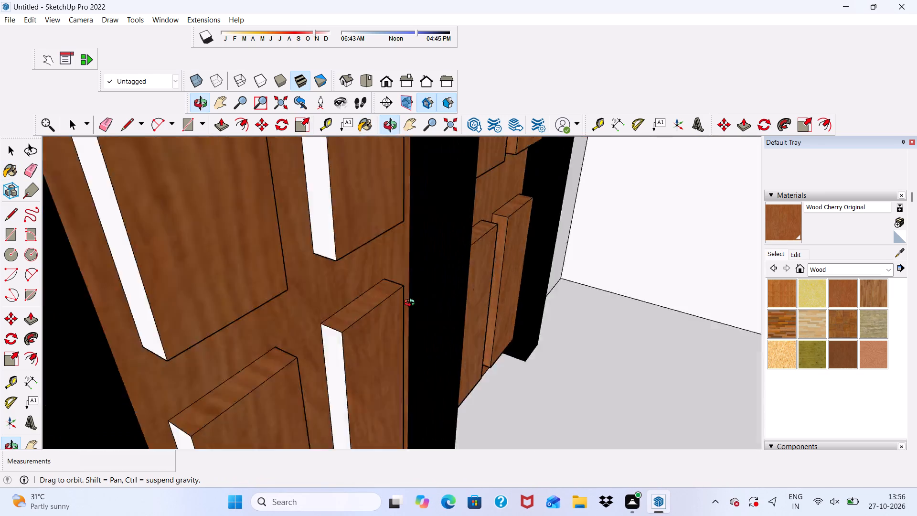
pyautogui.moveTo(412, 304); pyautogui.dragTo(362, 247, button='middle')
pyautogui.scroll(4, 323, 299)
pyautogui.scroll(-1, 323, 299)
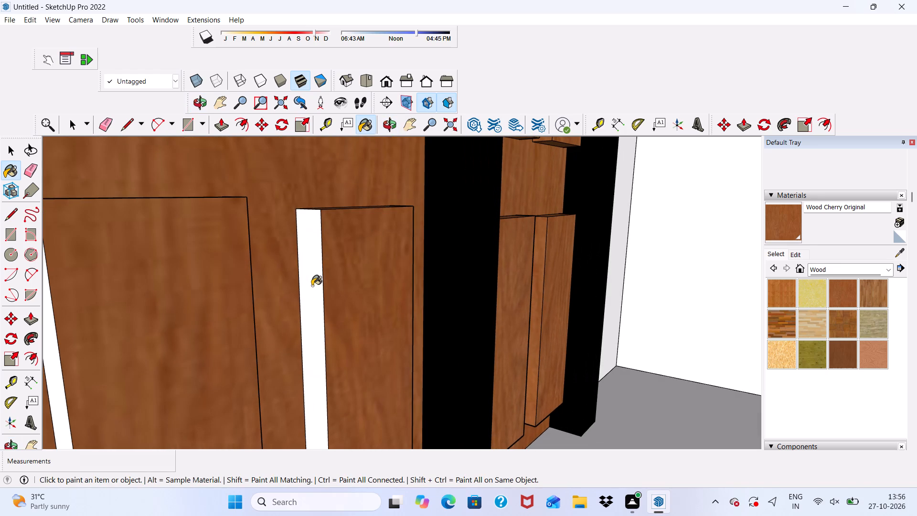
pyautogui.click(312, 286)
pyautogui.scroll(-6, 313, 285)
pyautogui.scroll(1, 158, 358)
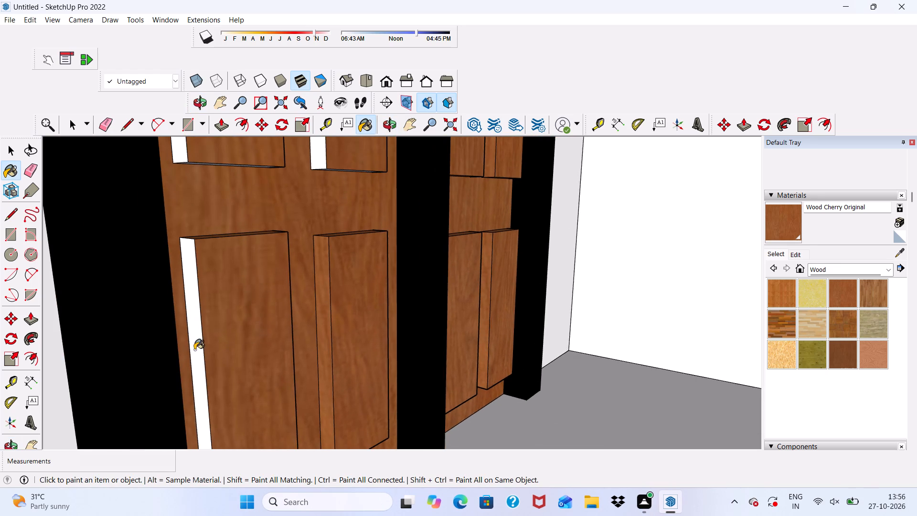
pyautogui.scroll(5, 194, 350)
pyautogui.click(199, 341)
# Paint the left side edges of the left leaf's two upper raised panels with Wood Cherry Original.
pyautogui.scroll(-11, 199, 341)
pyautogui.scroll(6, 226, 173)
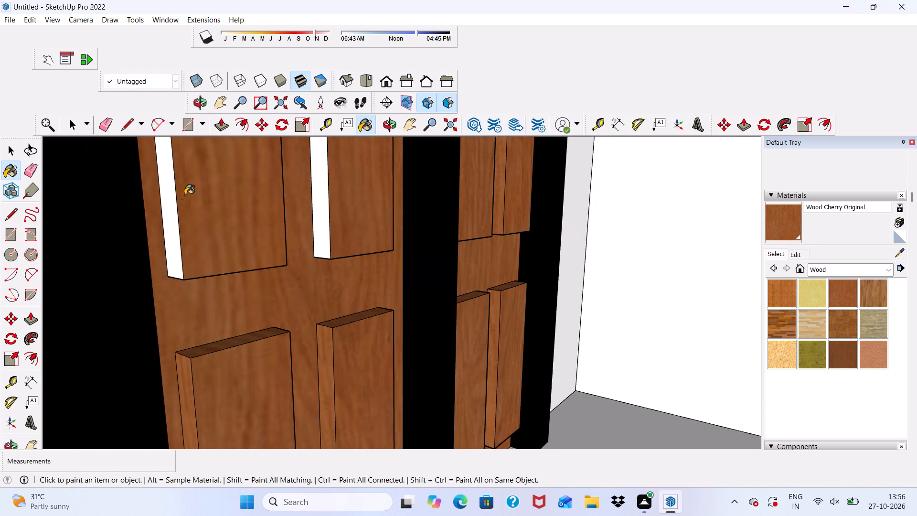
pyautogui.scroll(5, 185, 195)
pyautogui.click(164, 212)
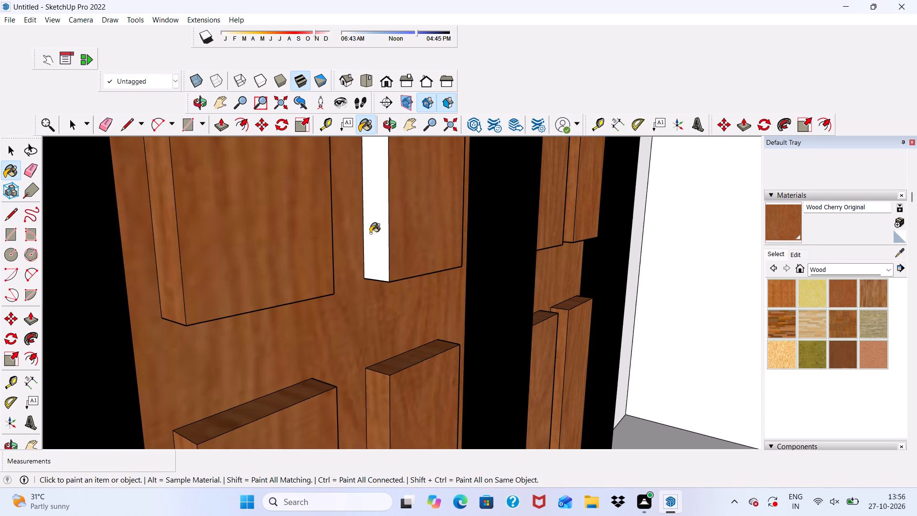
pyautogui.click(377, 241)
# Paint the bottom edges of the left leaf's two upper raised panels with Wood Cherry Original.
pyautogui.scroll(-1, 379, 247)
pyautogui.moveTo(379, 247); pyautogui.dragTo(279, 132, button='middle')
pyautogui.scroll(5, 272, 253)
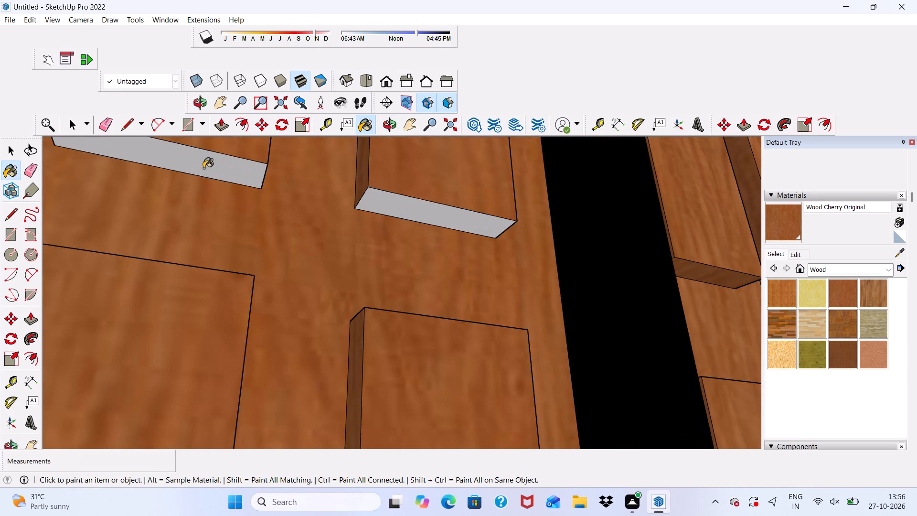
pyautogui.click(204, 167)
pyautogui.click(401, 198)
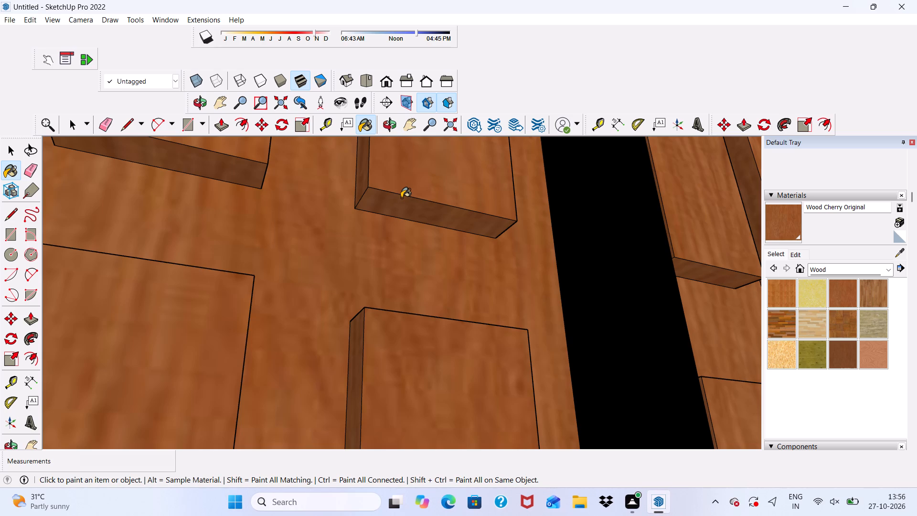
# Paint the right side edge of the left leaf's upper-left raised panel with Wood Cherry Original.
pyautogui.scroll(-19, 371, 112)
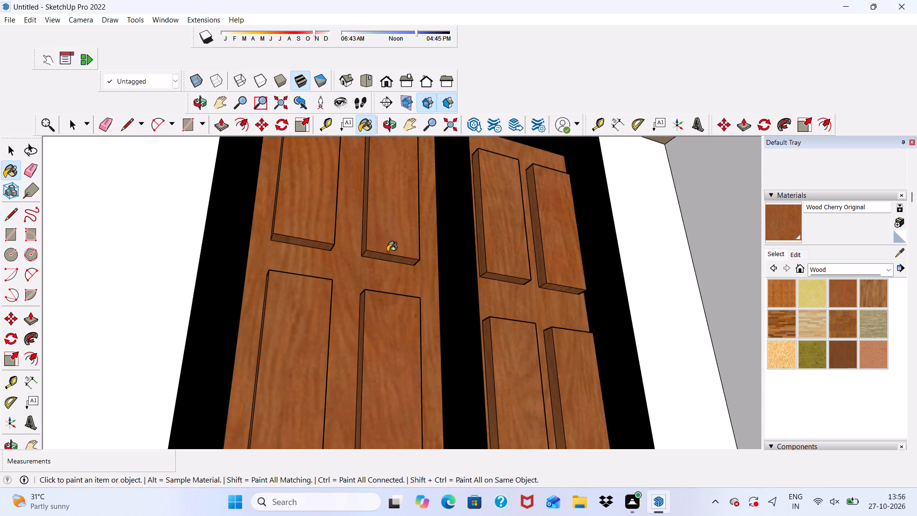
pyautogui.click(387, 81)
pyautogui.scroll(-10, 373, 208)
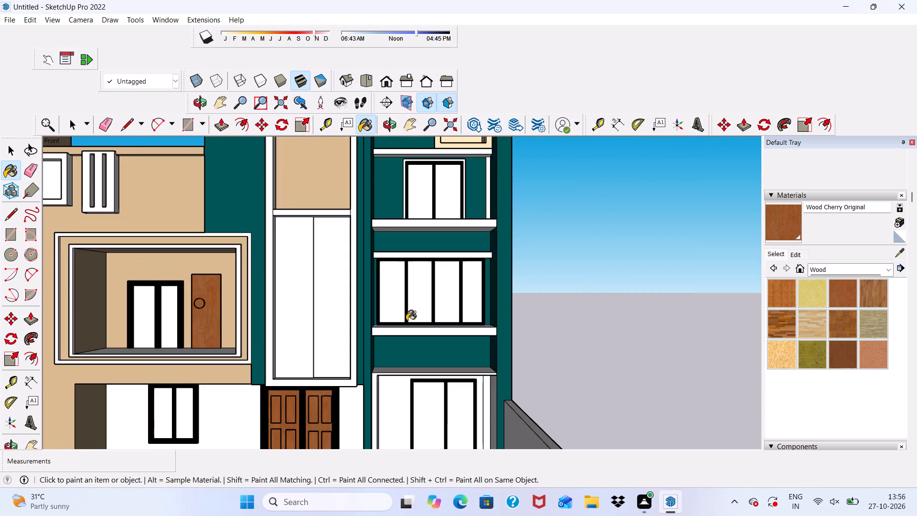
pyautogui.scroll(-5, 406, 321)
pyautogui.scroll(6, 158, 373)
pyautogui.scroll(-2, 261, 338)
pyautogui.scroll(17, 335, 417)
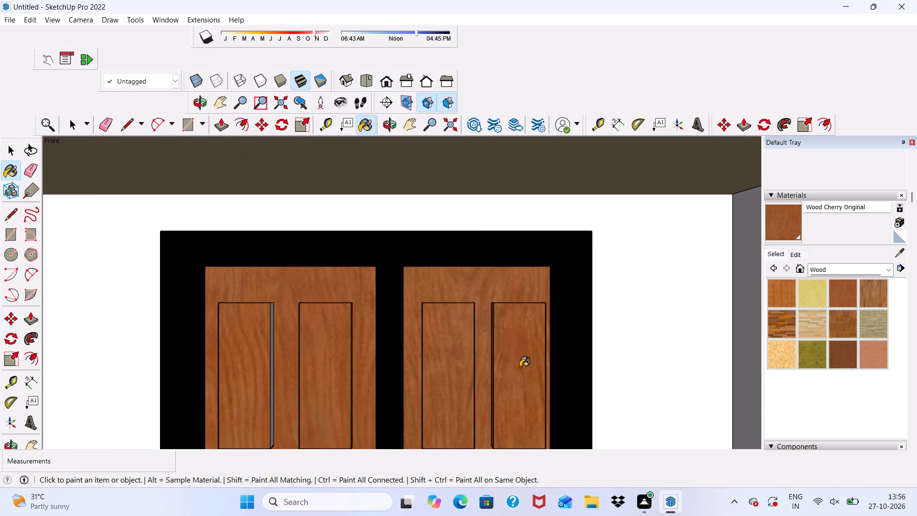
pyautogui.moveTo(520, 367); pyautogui.dragTo(361, 386, button='middle')
pyautogui.scroll(2, 325, 361)
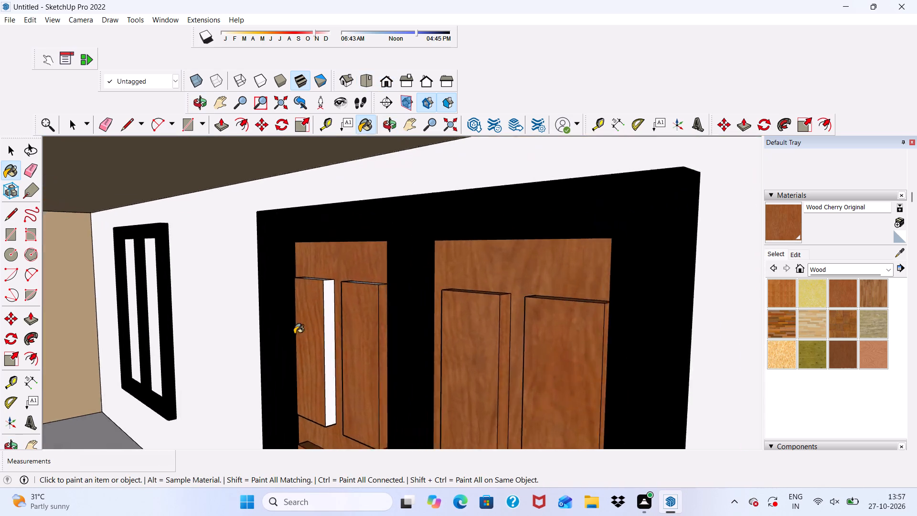
pyautogui.scroll(11, 294, 334)
pyautogui.click(353, 301)
# Paint the top edges of the left leaf's two upper raised panels with Wood Cherry Original.
pyautogui.scroll(-1, 354, 301)
pyautogui.moveTo(356, 304); pyautogui.dragTo(370, 399, button='middle')
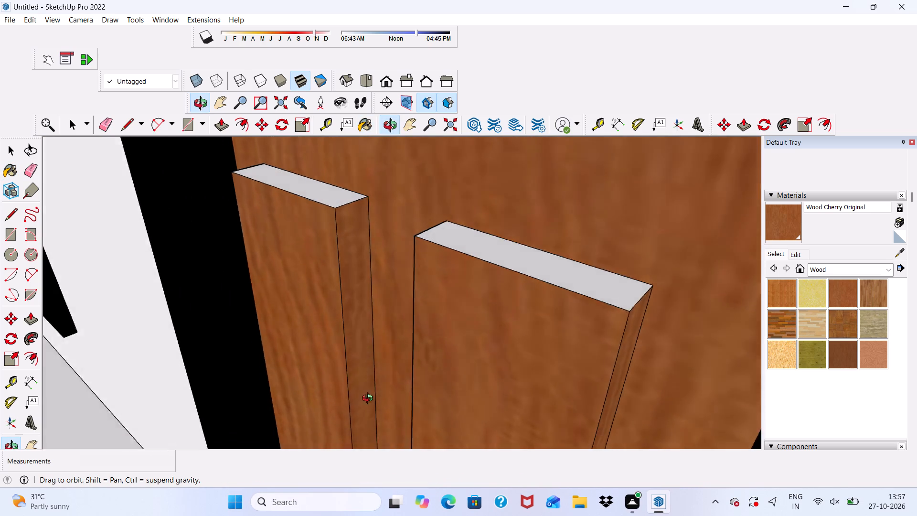
pyautogui.moveTo(370, 399); pyautogui.dragTo(316, 392, button='middle')
pyautogui.scroll(-1, 305, 341)
pyautogui.scroll(5, 327, 215)
pyautogui.click(333, 207)
pyautogui.click(488, 295)
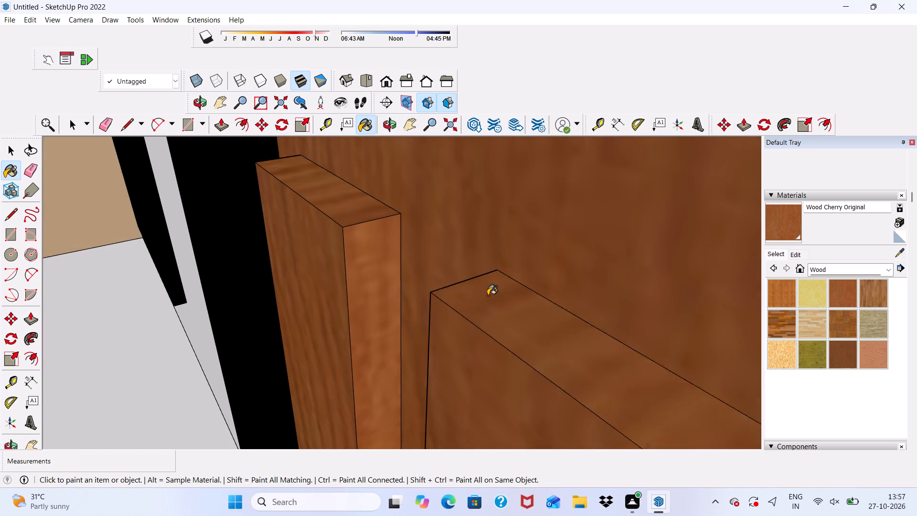
pyautogui.scroll(-5, 453, 299)
pyautogui.moveTo(293, 347); pyautogui.dragTo(423, 281, button='middle')
pyautogui.scroll(-3, 422, 265)
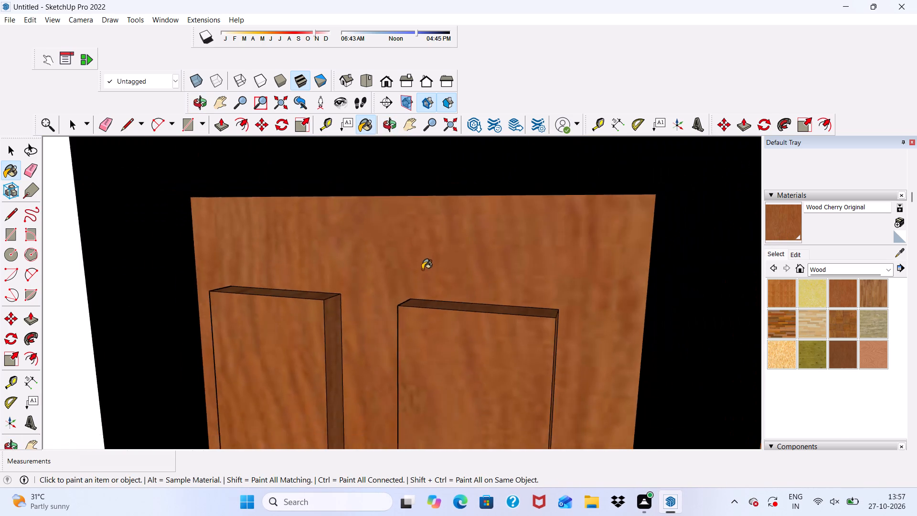
# Paint the left half of the tall recessed panel above the entrance door with Wood Cherry Original.
pyautogui.scroll(-20, 422, 269)
pyautogui.scroll(-2, 422, 269)
pyautogui.moveTo(416, 323); pyautogui.dragTo(540, 333, button='middle')
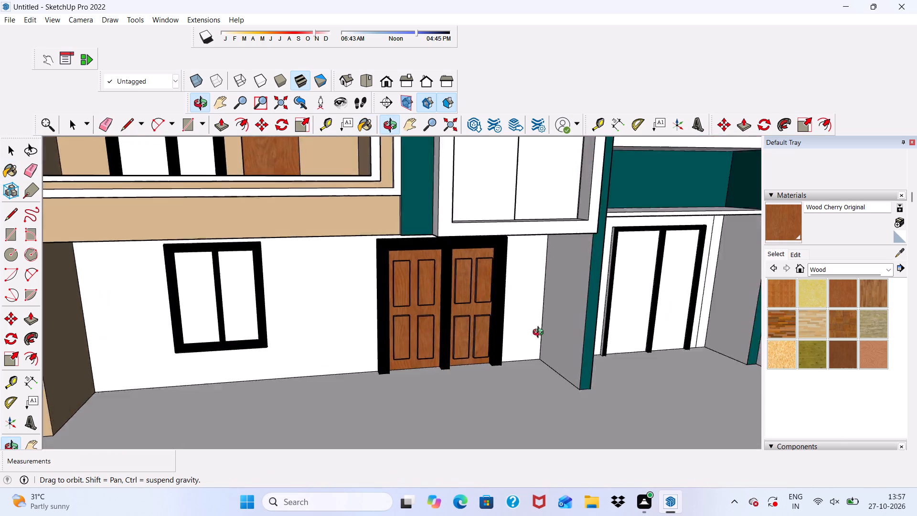
pyautogui.moveTo(540, 333); pyautogui.dragTo(476, 357, button='middle')
pyautogui.scroll(-5, 465, 338)
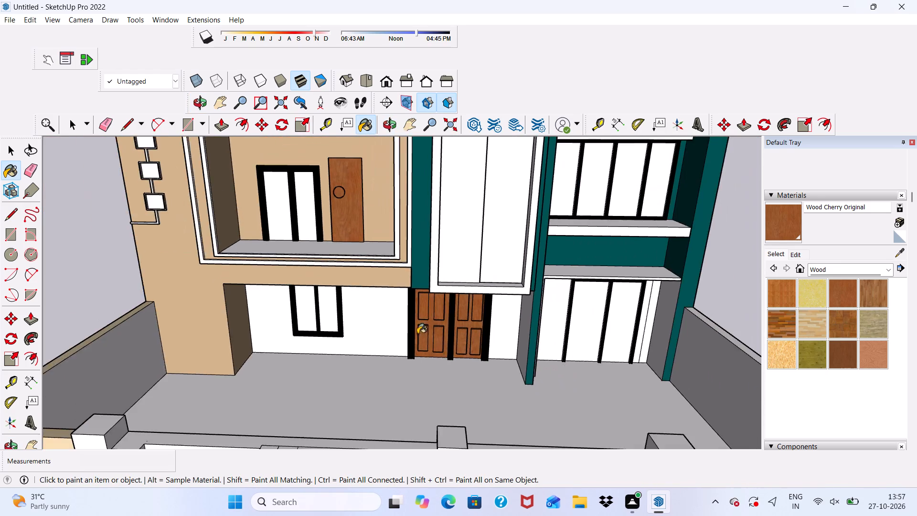
pyautogui.scroll(5, 371, 242)
pyautogui.scroll(7, 446, 208)
pyautogui.click(606, 289)
# Paint the narrow right side edge of the tall cherry wood panel with Wood Cherry Original.
pyautogui.scroll(-6, 385, 235)
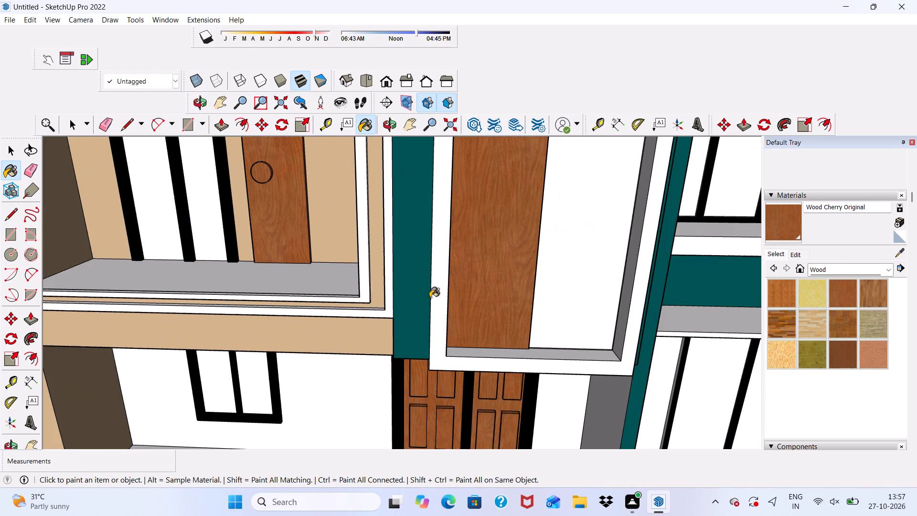
pyautogui.moveTo(457, 297); pyautogui.dragTo(304, 326, button='middle')
pyautogui.scroll(10, 393, 291)
pyautogui.scroll(-1, 399, 266)
pyautogui.scroll(3, 399, 264)
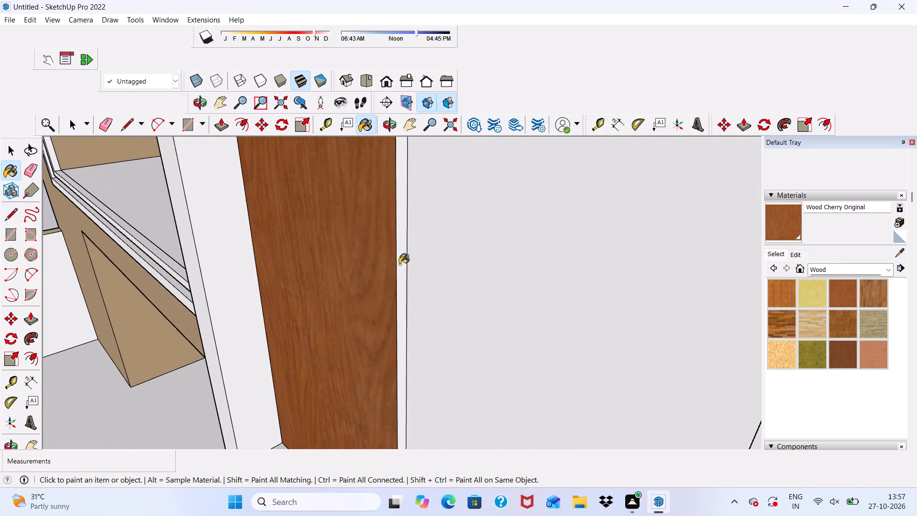
pyautogui.click(399, 264)
# Examine the tall cherry wood panel up close and review the whole front facade for surfaces still needing a material.
pyautogui.scroll(-11, 372, 283)
pyautogui.moveTo(367, 283); pyautogui.dragTo(447, 346, button='middle')
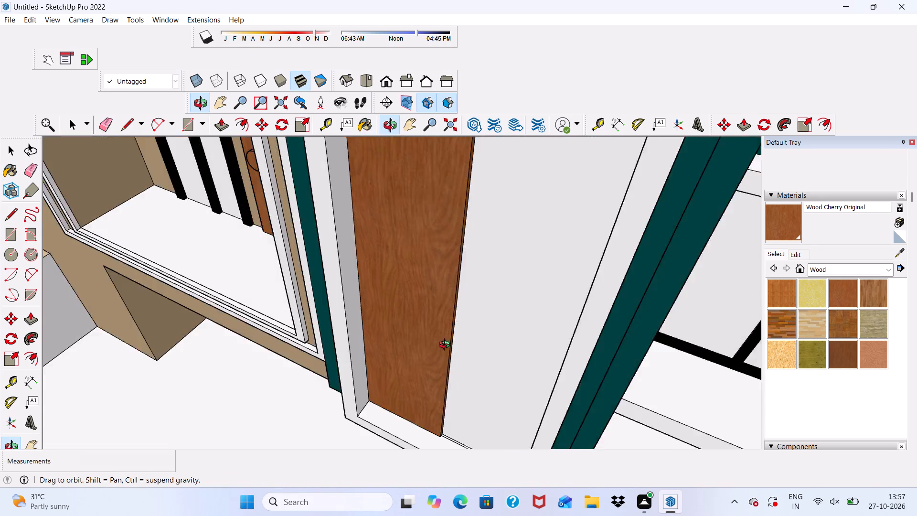
pyautogui.moveTo(447, 346); pyautogui.dragTo(486, 387, button='middle')
pyautogui.scroll(2, 451, 267)
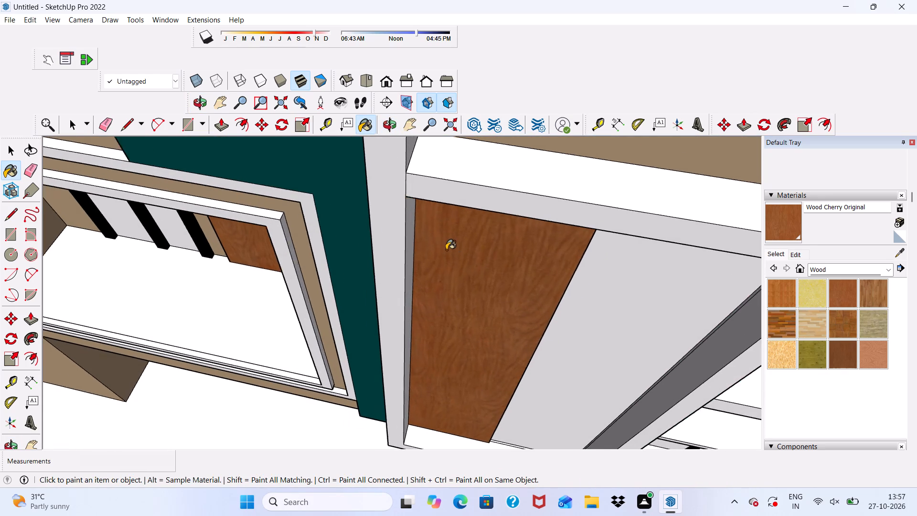
pyautogui.scroll(3, 446, 250)
pyautogui.scroll(-7, 446, 247)
pyautogui.moveTo(446, 272); pyautogui.dragTo(467, 133, button='middle')
pyautogui.scroll(1, 467, 133)
pyautogui.scroll(-6, 431, 174)
pyautogui.scroll(-6, 417, 231)
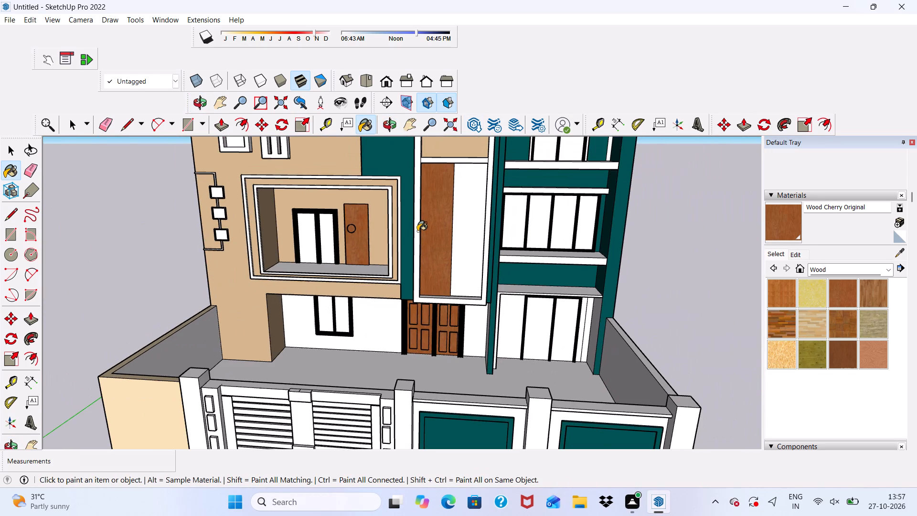
pyautogui.scroll(-1, 405, 237)
pyautogui.scroll(1, 303, 269)
pyautogui.scroll(-5, 302, 268)
pyautogui.moveTo(302, 272); pyautogui.dragTo(309, 209, button='middle')
pyautogui.scroll(1, 309, 209)
pyautogui.scroll(-2, 307, 255)
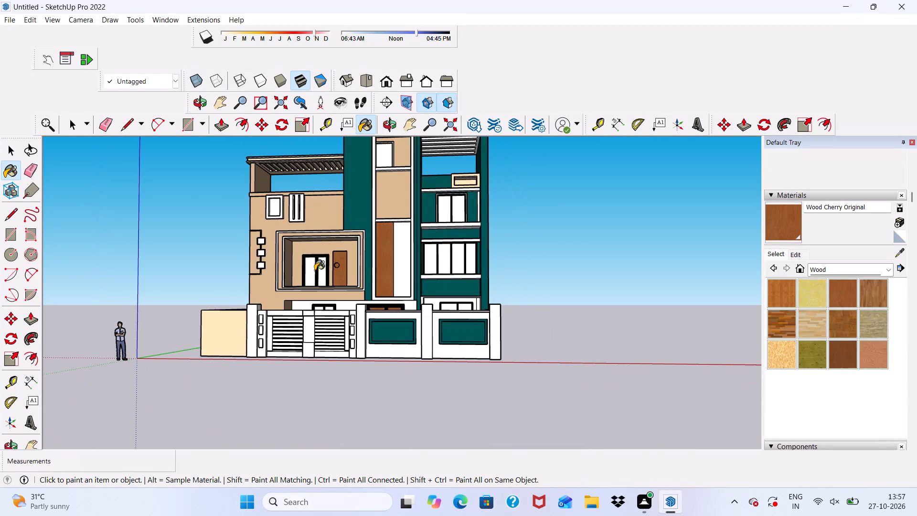
pyautogui.scroll(3, 315, 270)
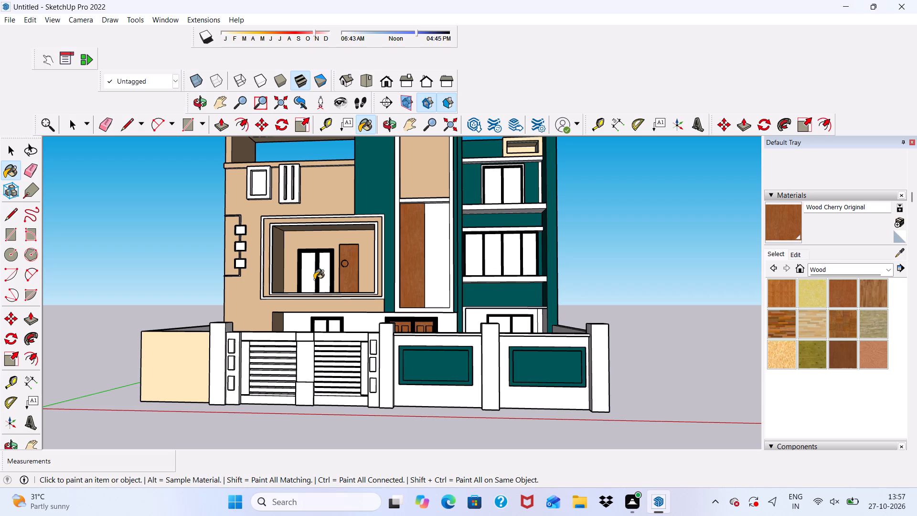
pyautogui.scroll(1, 331, 216)
pyautogui.scroll(-6, 331, 216)
pyautogui.scroll(6, 331, 216)
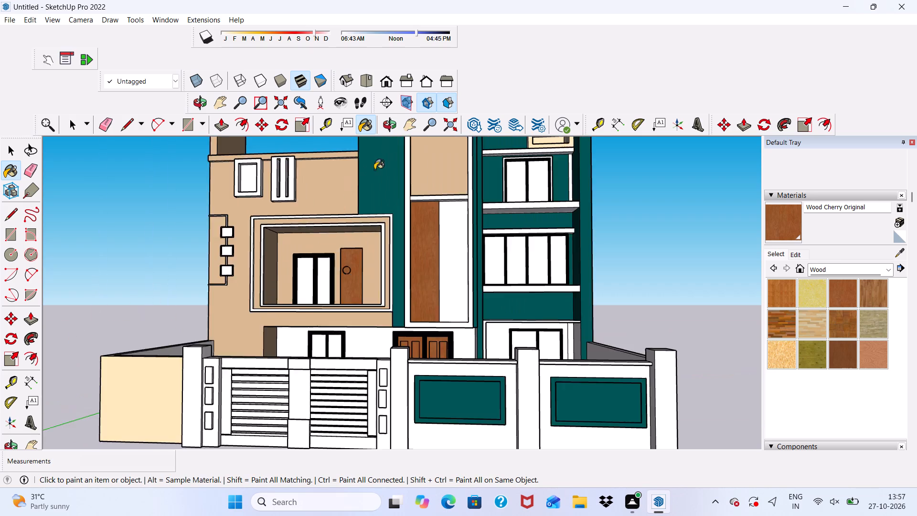
pyautogui.scroll(-1, 399, 177)
pyautogui.scroll(1, 435, 236)
pyautogui.scroll(3, 300, 225)
pyautogui.scroll(-6, 300, 225)
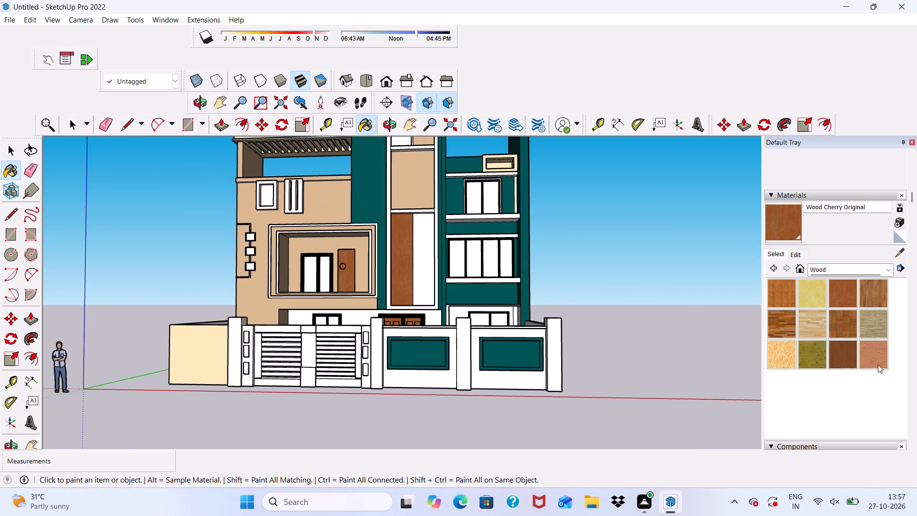
# Paint the right half of the tall recessed panel above the entrance door with Wood Lumber ButtJoined.
pyautogui.click(875, 332)
pyautogui.scroll(5, 638, 330)
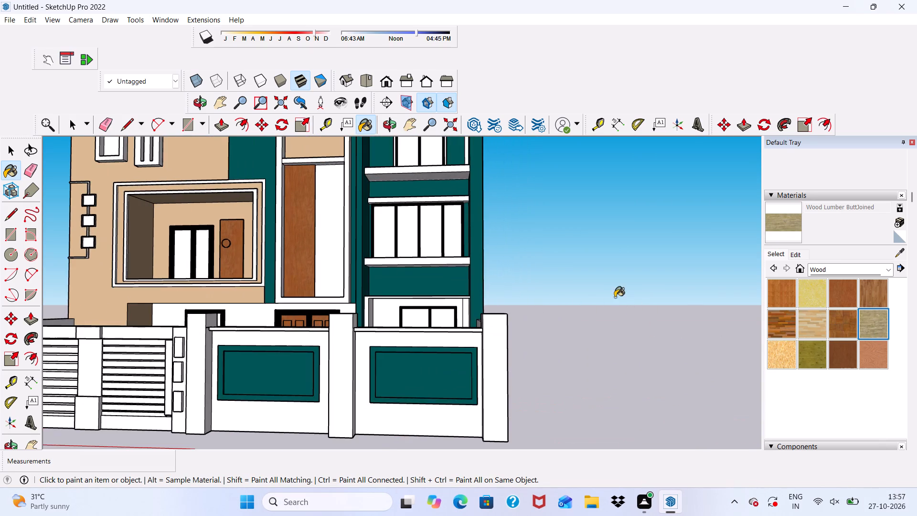
pyautogui.scroll(9, 505, 290)
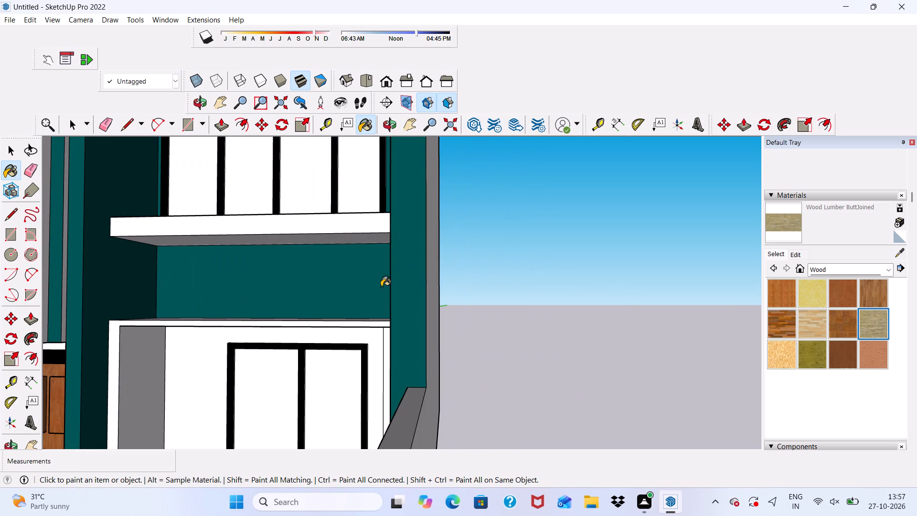
pyautogui.scroll(-7, 381, 287)
pyautogui.scroll(5, 235, 300)
pyautogui.click(188, 228)
# Paint the ground-floor wall around the entrance door with Stone Coursed Rough from the Brick, Cladding and Siding collection.
pyautogui.scroll(-7, 194, 249)
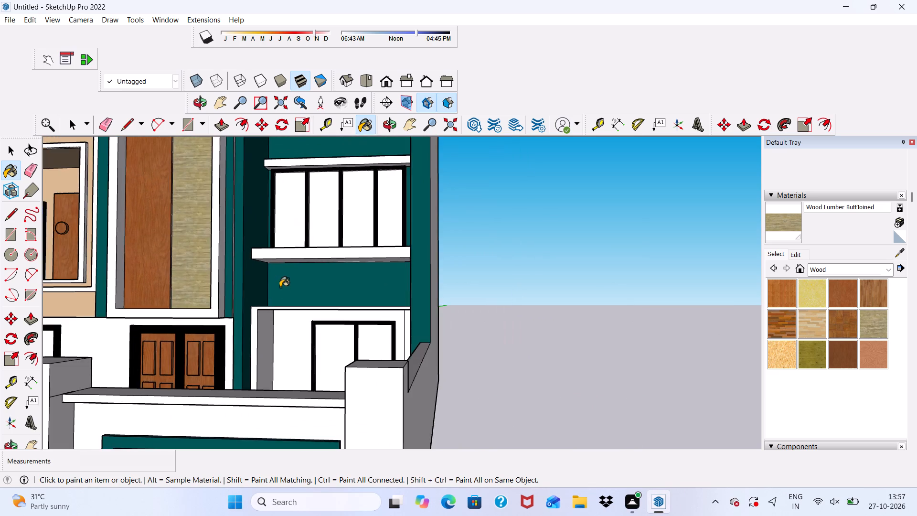
pyautogui.scroll(-5, 280, 287)
pyautogui.moveTo(308, 329); pyautogui.dragTo(336, 454, button='middle')
pyautogui.scroll(1, 309, 334)
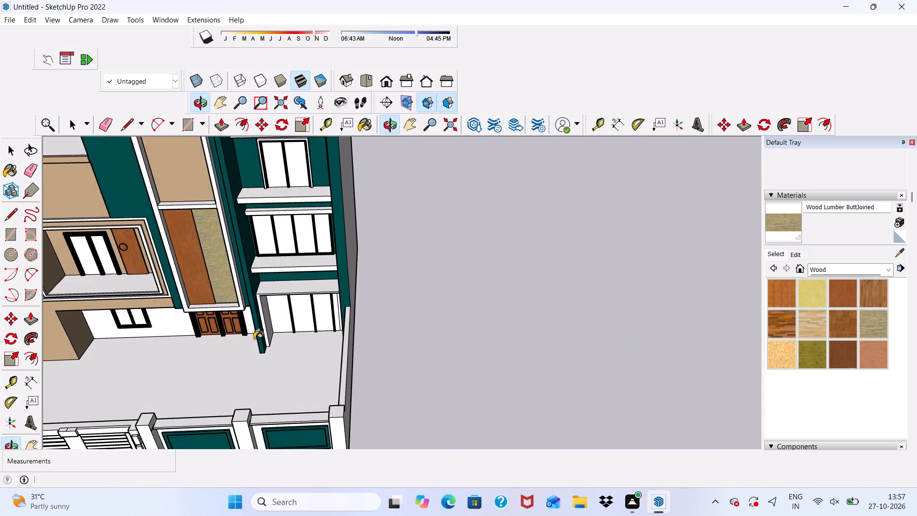
pyautogui.scroll(-8, 254, 339)
pyautogui.scroll(5, 102, 382)
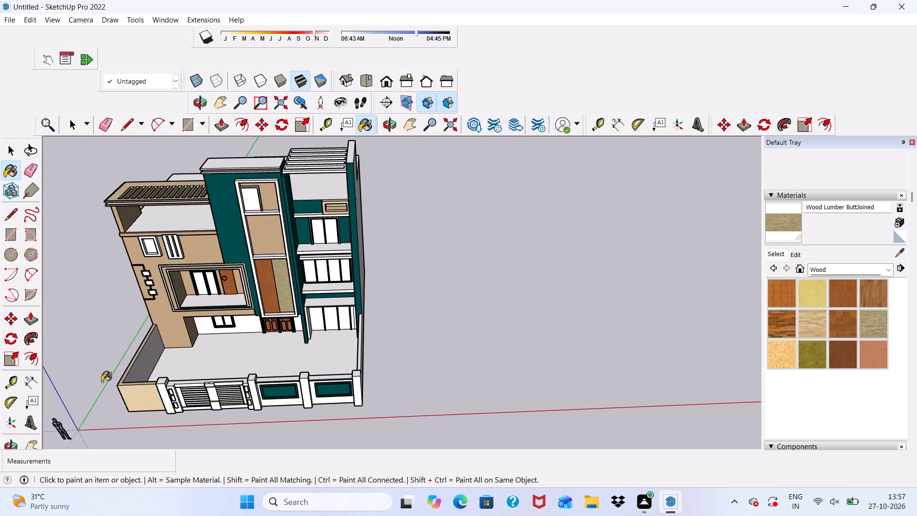
pyautogui.click(776, 253)
pyautogui.click(778, 252)
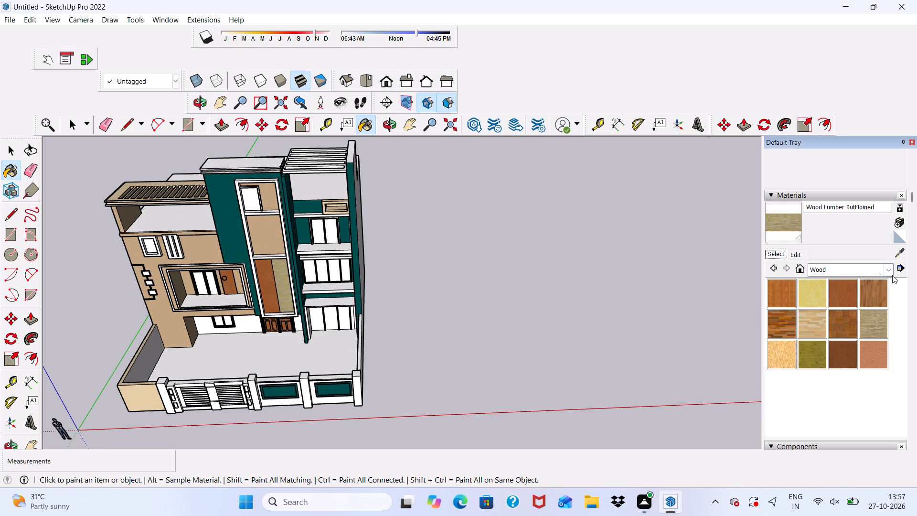
pyautogui.click(887, 271)
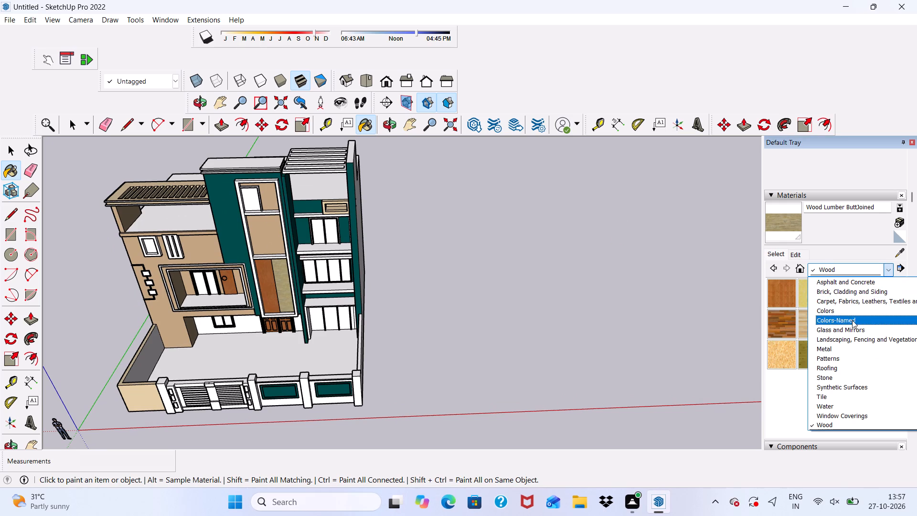
pyautogui.click(841, 292)
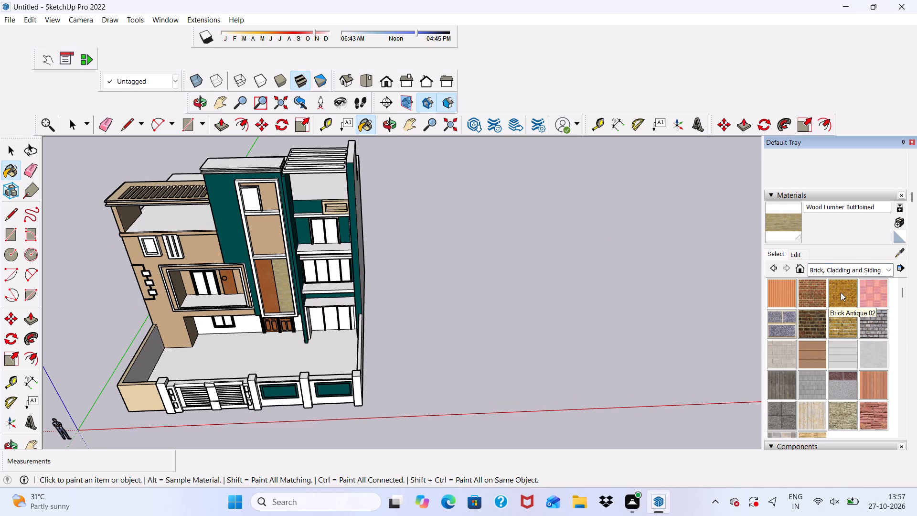
pyautogui.scroll(-2, 841, 292)
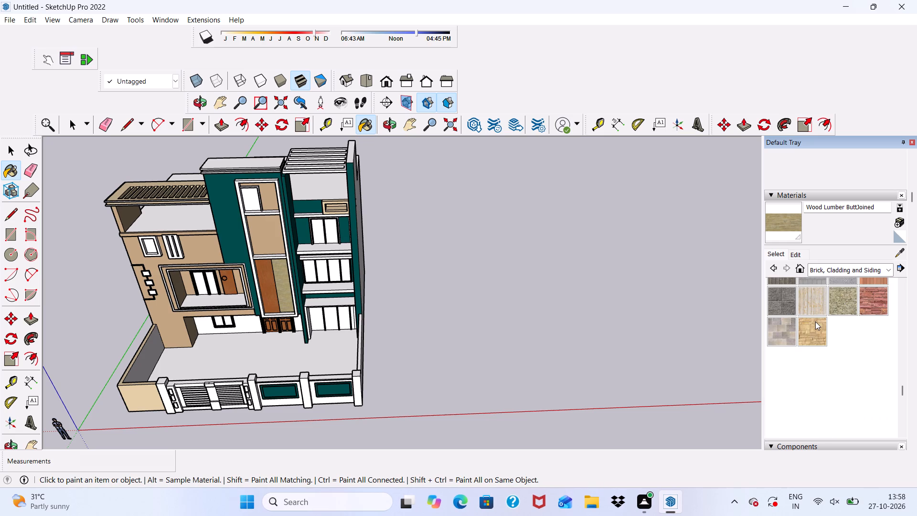
pyautogui.scroll(4, 815, 322)
pyautogui.scroll(-1, 815, 322)
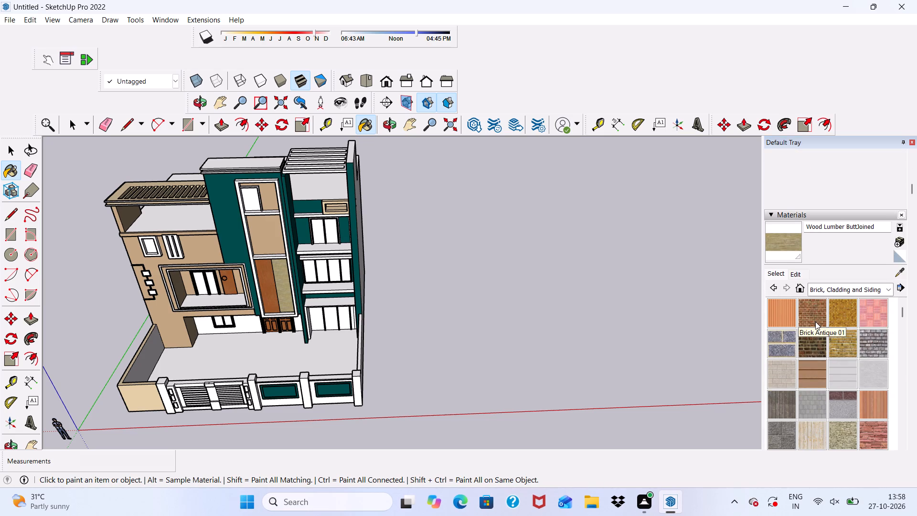
pyautogui.scroll(-1, 815, 322)
pyautogui.click(784, 407)
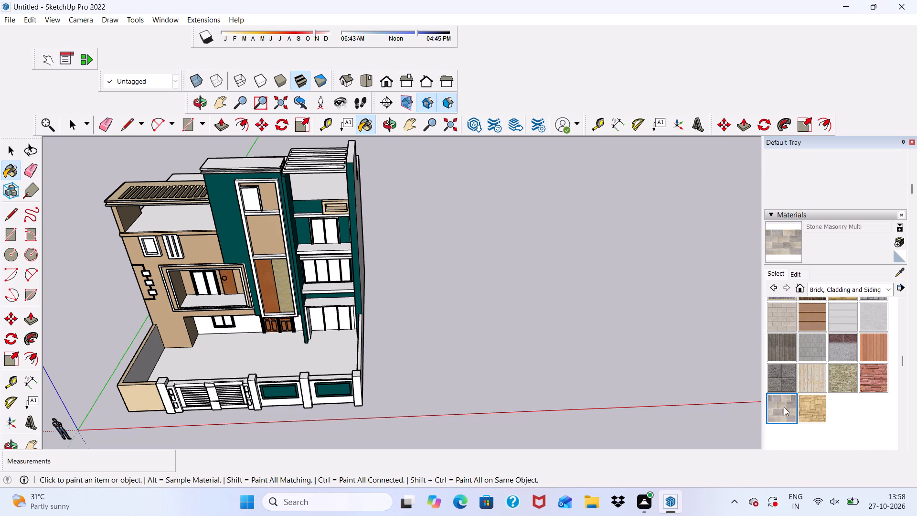
pyautogui.scroll(7, 453, 352)
pyautogui.scroll(-1, 213, 320)
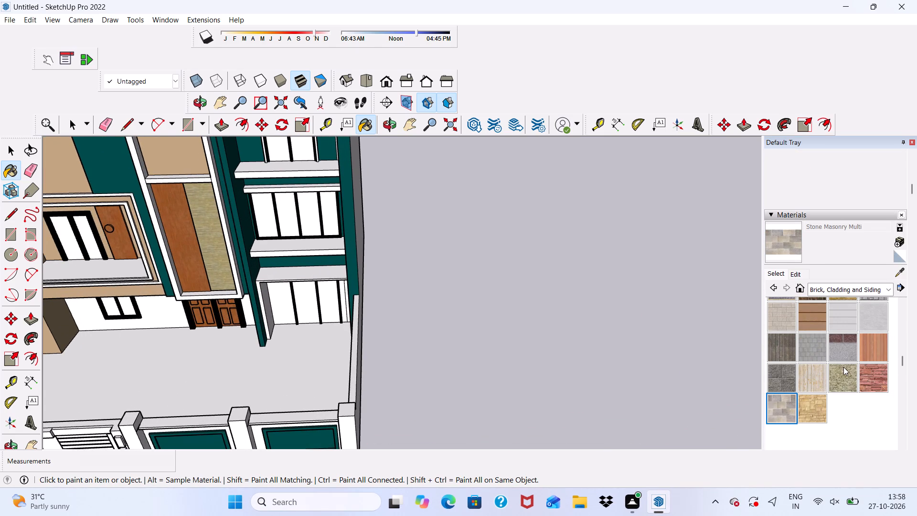
pyautogui.click(843, 367)
pyautogui.scroll(-5, 639, 210)
pyautogui.scroll(10, 332, 289)
pyautogui.click(220, 297)
# Paint the ground-floor wall around the large window in the right bay with Stone Coursed Rough.
pyautogui.scroll(-1, 221, 307)
pyautogui.moveTo(221, 309); pyautogui.dragTo(223, 259, button='middle')
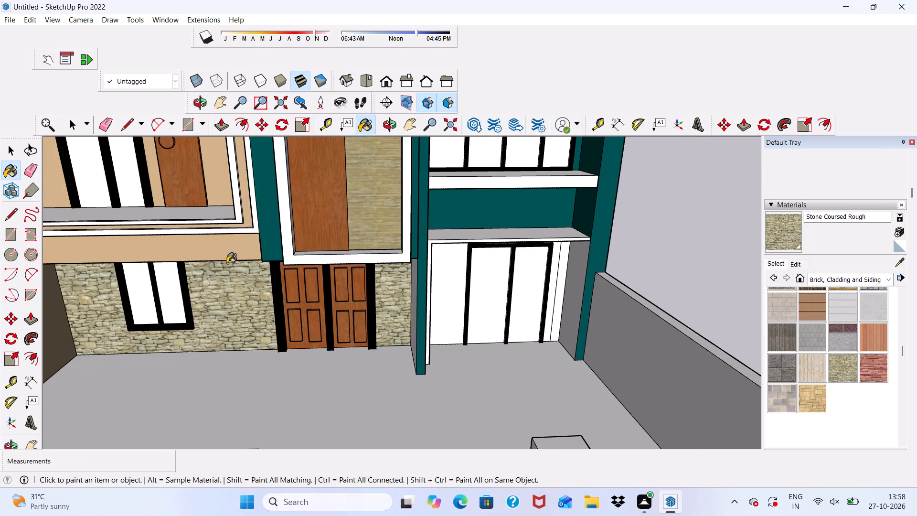
pyautogui.scroll(1, 227, 263)
pyautogui.scroll(-5, 227, 263)
pyautogui.moveTo(231, 265); pyautogui.dragTo(149, 269, button='middle')
pyautogui.scroll(9, 413, 298)
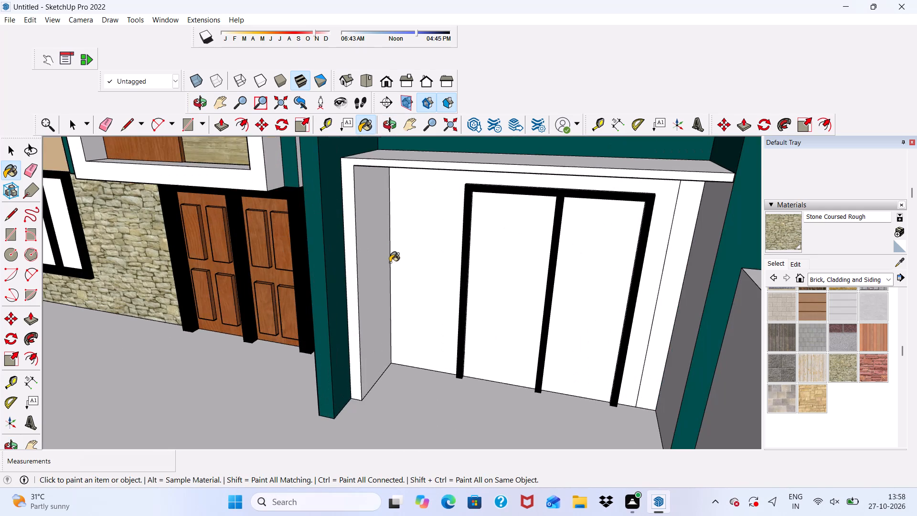
pyautogui.scroll(1, 390, 262)
pyautogui.click(395, 246)
# Examine the stone-clad ground floor, the front boundary wall and the overall facade.
pyautogui.scroll(-6, 393, 236)
pyautogui.moveTo(333, 349); pyautogui.dragTo(457, 290, button='middle')
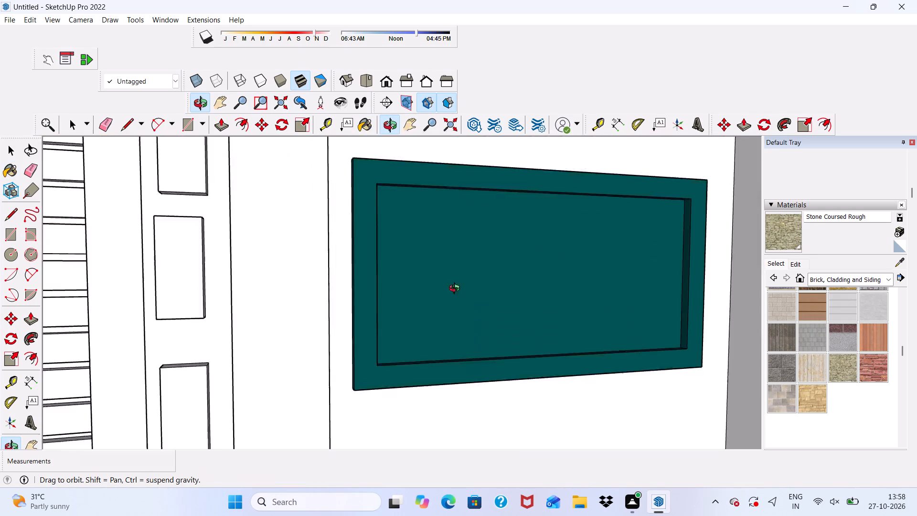
pyautogui.moveTo(457, 290); pyautogui.dragTo(417, 322, button='middle')
pyautogui.scroll(-7, 413, 310)
pyautogui.moveTo(413, 310); pyautogui.dragTo(390, 338, button='middle')
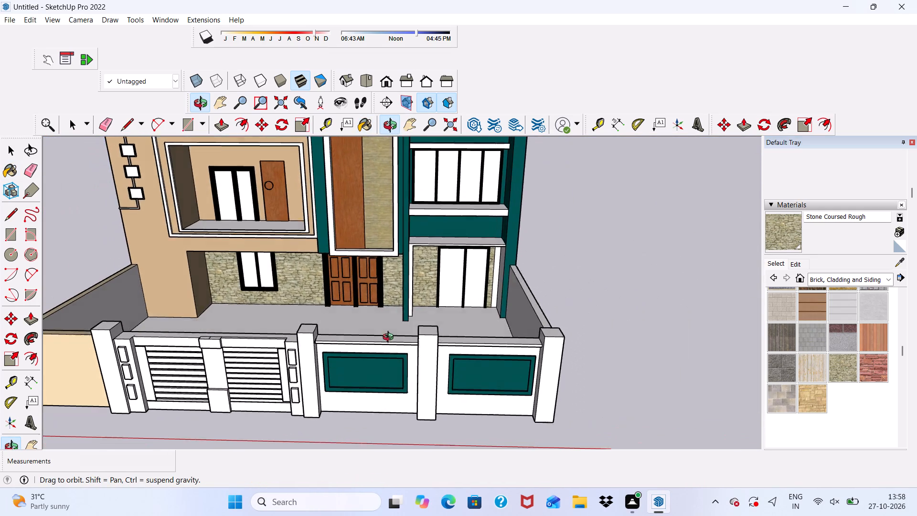
pyautogui.moveTo(390, 338); pyautogui.dragTo(374, 354, button='middle')
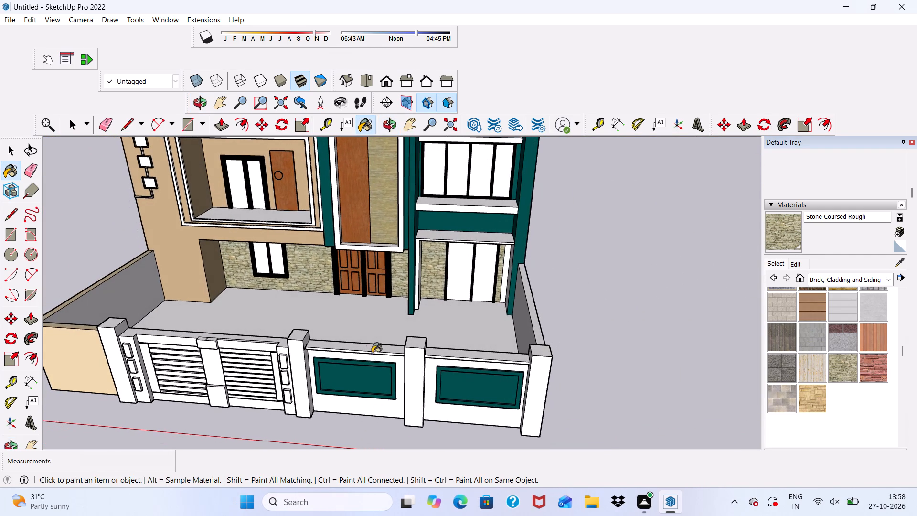
pyautogui.scroll(1, 348, 269)
pyautogui.scroll(-6, 348, 269)
pyautogui.moveTo(352, 281); pyautogui.dragTo(359, 204, button='middle')
pyautogui.scroll(9, 359, 204)
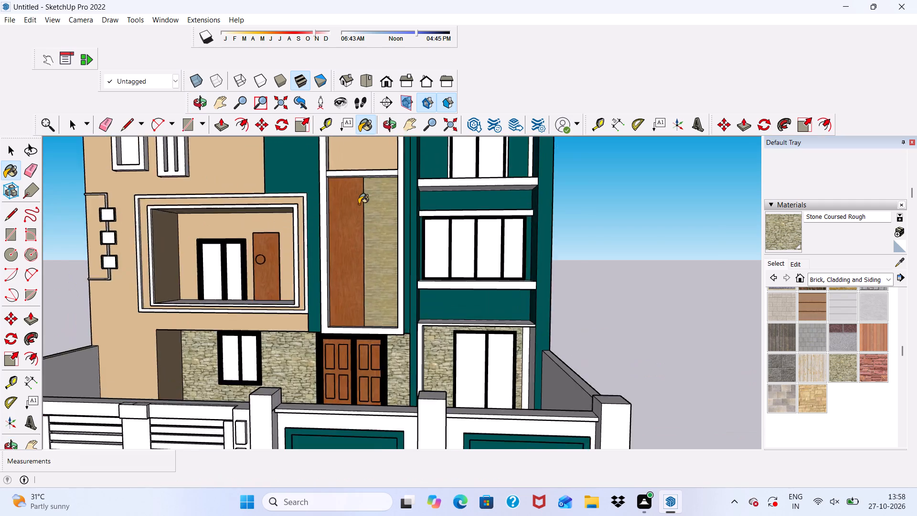
pyautogui.scroll(4, 359, 204)
pyautogui.scroll(-4, 359, 204)
pyautogui.moveTo(376, 278); pyautogui.dragTo(389, 275, button='middle')
pyautogui.scroll(-10, 389, 275)
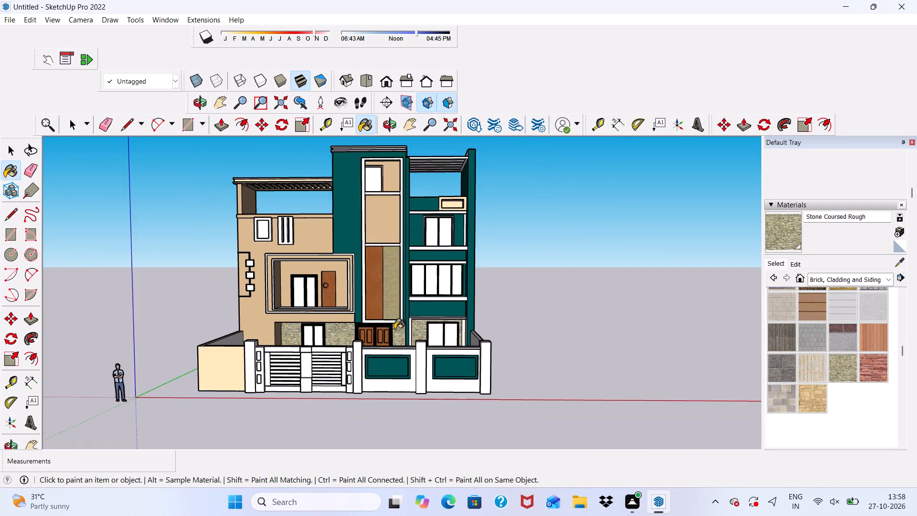
pyautogui.scroll(13, 394, 356)
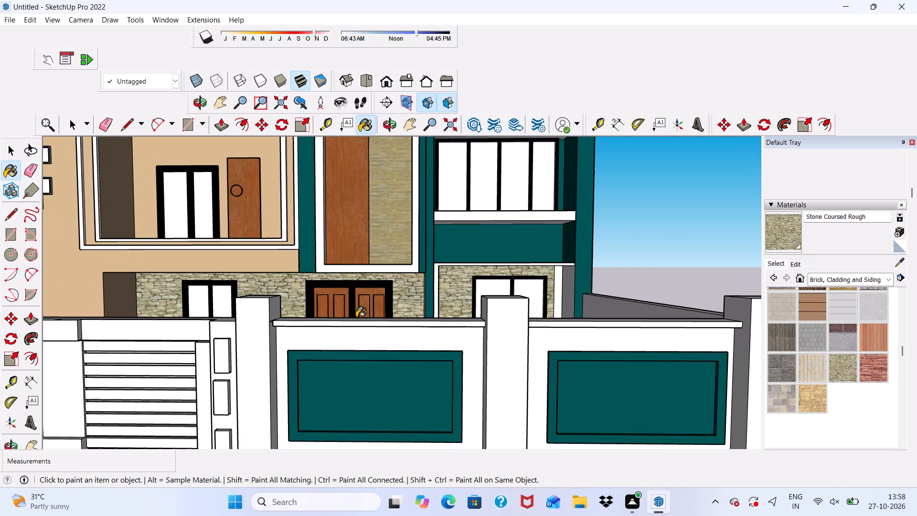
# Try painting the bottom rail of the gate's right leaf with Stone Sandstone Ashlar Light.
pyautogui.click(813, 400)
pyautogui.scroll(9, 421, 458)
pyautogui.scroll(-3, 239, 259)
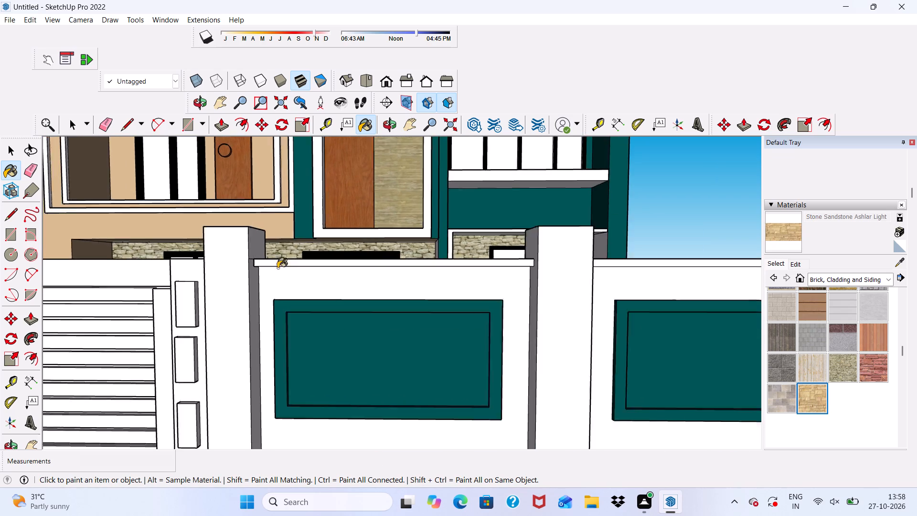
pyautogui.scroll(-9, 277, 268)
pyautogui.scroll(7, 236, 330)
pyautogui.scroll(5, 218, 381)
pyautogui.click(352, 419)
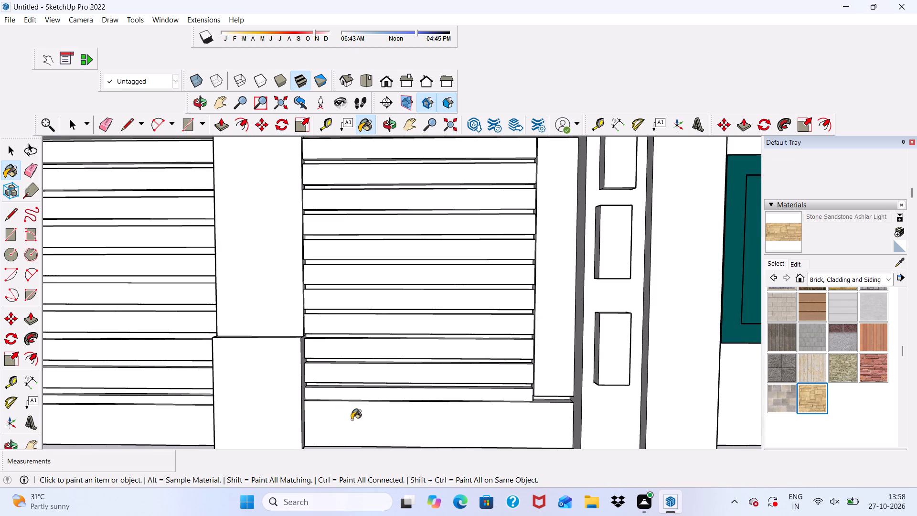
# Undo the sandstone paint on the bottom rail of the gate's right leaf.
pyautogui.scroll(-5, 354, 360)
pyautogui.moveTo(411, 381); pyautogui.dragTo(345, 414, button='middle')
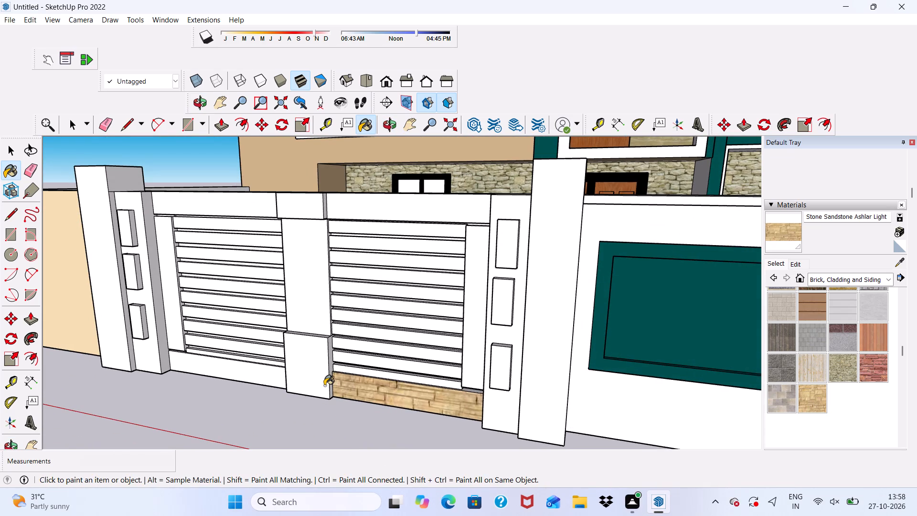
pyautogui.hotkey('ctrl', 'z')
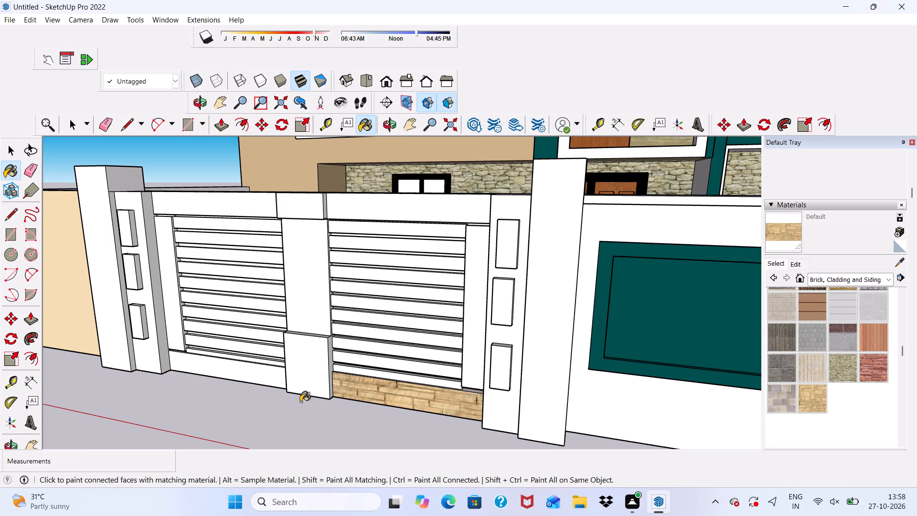
# Examine the unpainted gate and boundary wall in relation to the whole house facade.
pyautogui.click(799, 266)
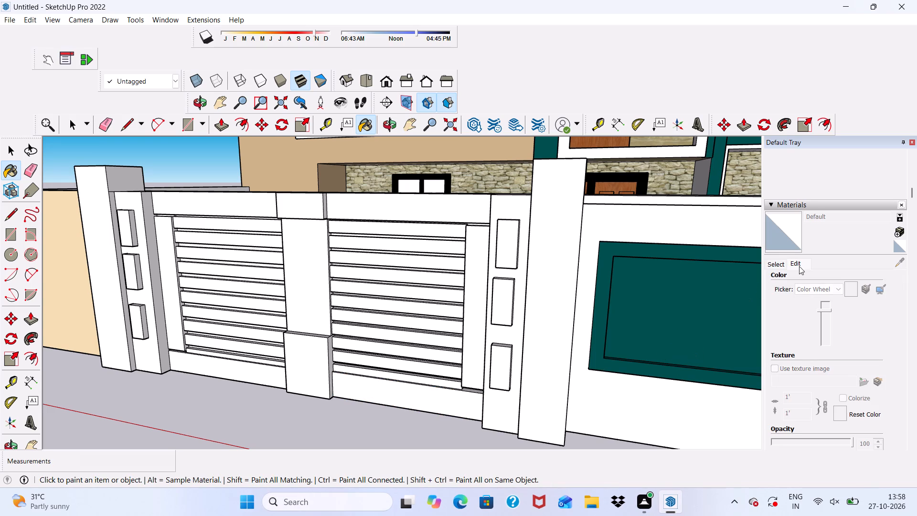
pyautogui.click(775, 264)
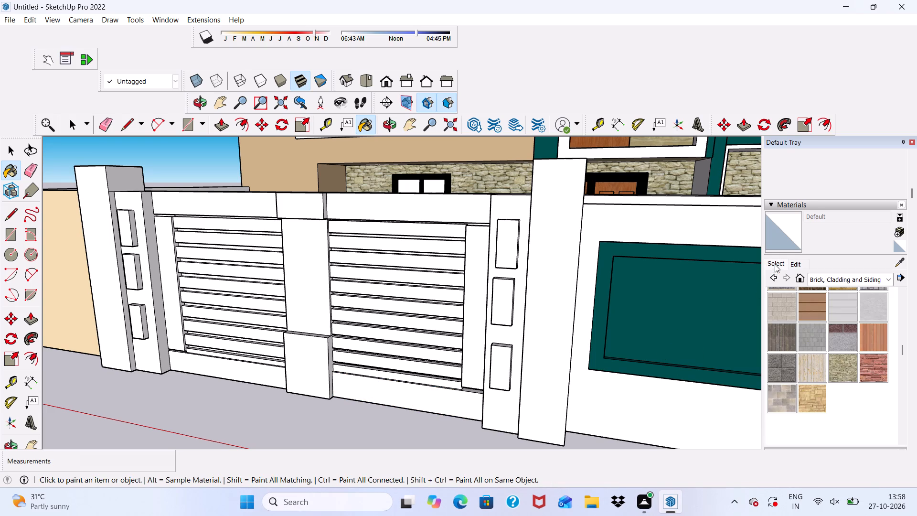
pyautogui.scroll(-4, 858, 340)
pyautogui.scroll(-4, 624, 323)
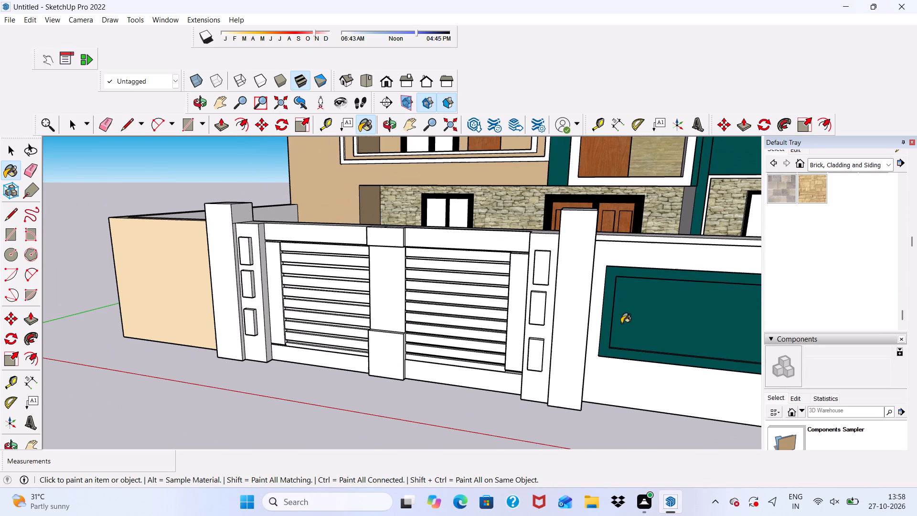
pyautogui.scroll(-1, 621, 323)
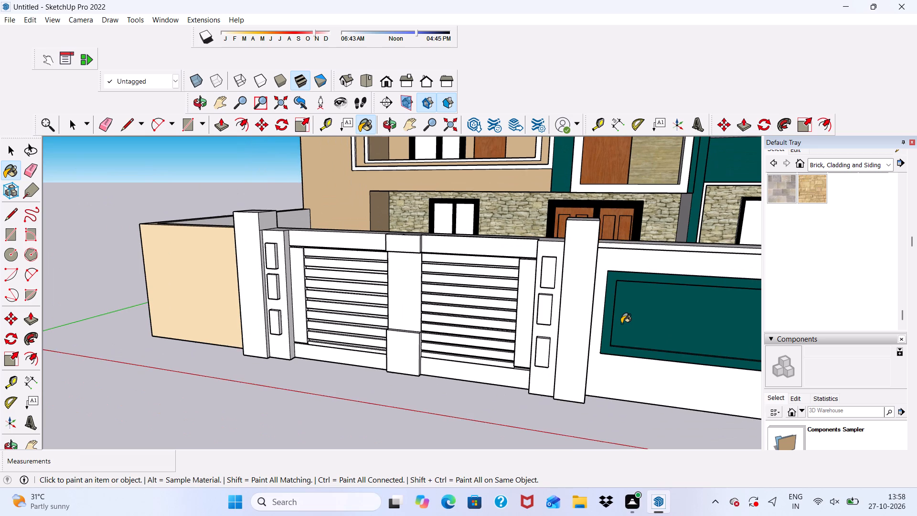
pyautogui.scroll(-15, 612, 328)
pyautogui.scroll(1, 489, 336)
pyautogui.moveTo(489, 336); pyautogui.dragTo(601, 327, button='middle')
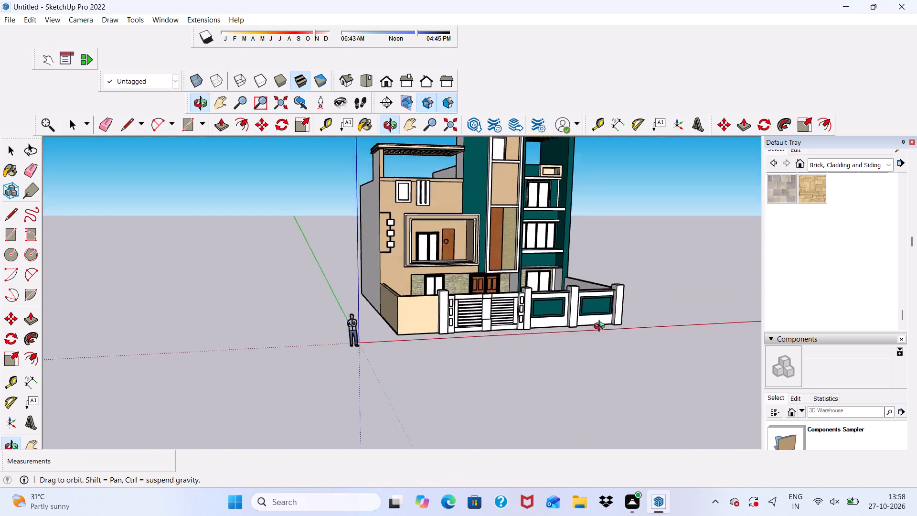
pyautogui.moveTo(601, 327); pyautogui.dragTo(481, 358, button='middle')
pyautogui.scroll(2, 480, 346)
pyautogui.scroll(-3, 484, 326)
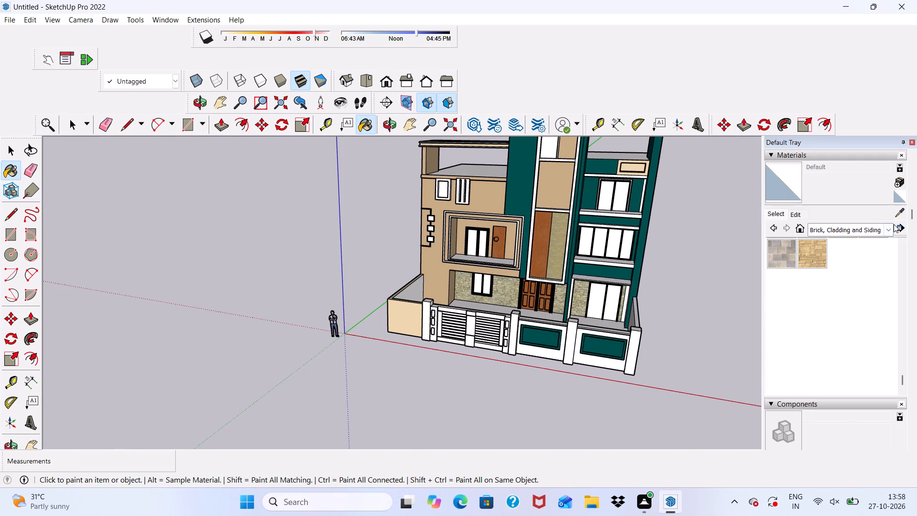
# Paint the front faces of the three raised blocks on the gate's right post with Terrazzo from the Patterns collection.
pyautogui.click(884, 230)
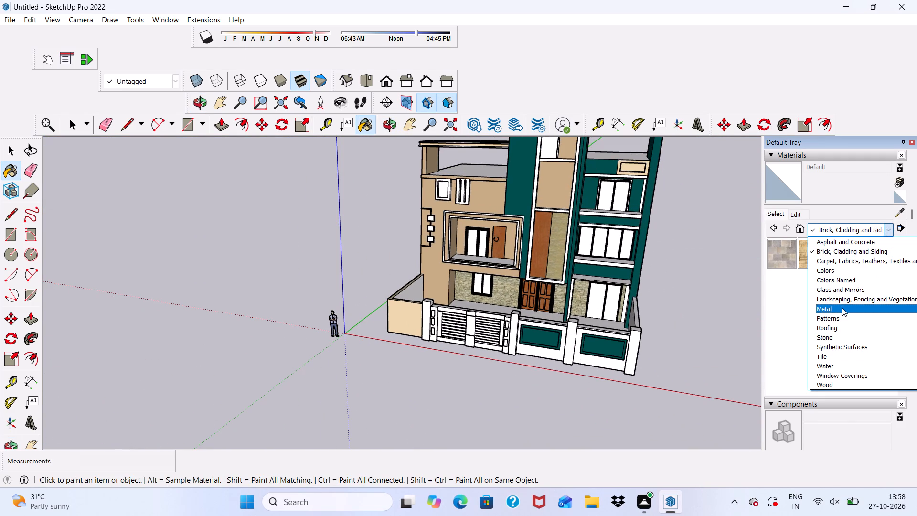
pyautogui.click(839, 316)
pyautogui.scroll(-4, 838, 314)
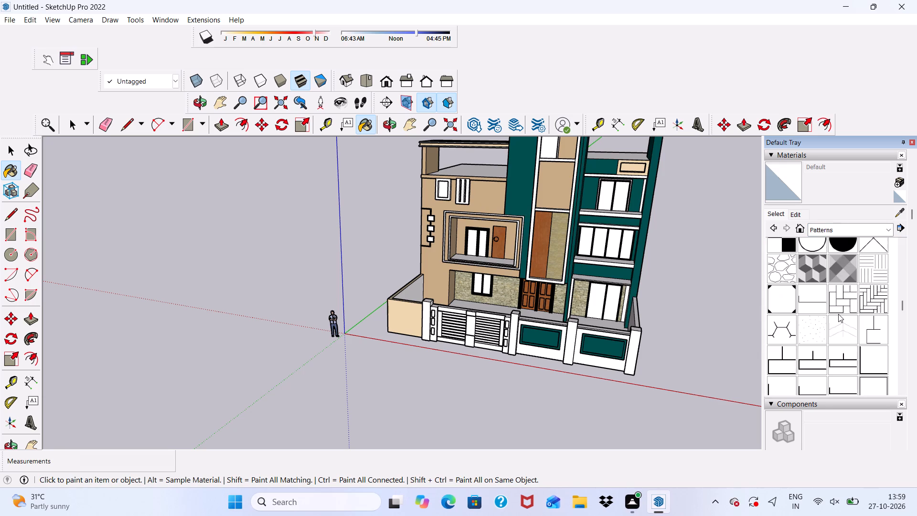
pyautogui.scroll(-3, 838, 314)
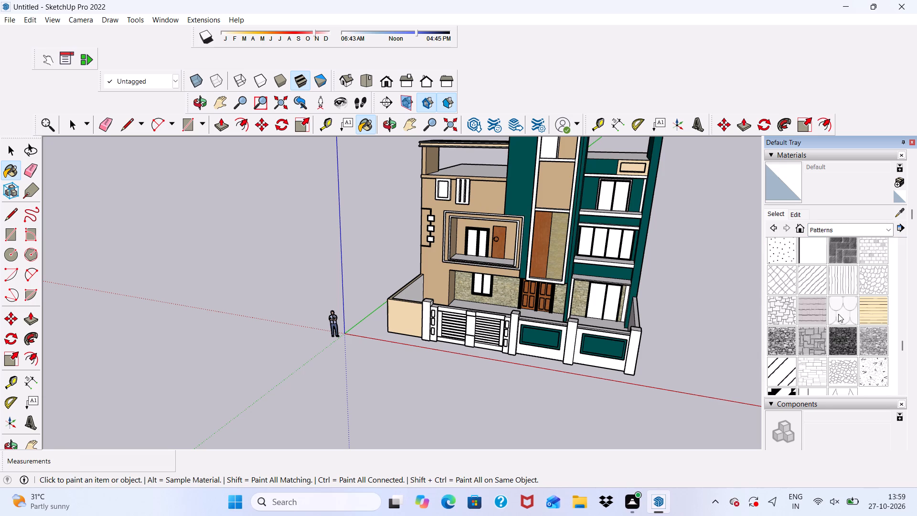
pyautogui.scroll(1, 838, 314)
pyautogui.scroll(-2, 838, 314)
pyautogui.click(873, 317)
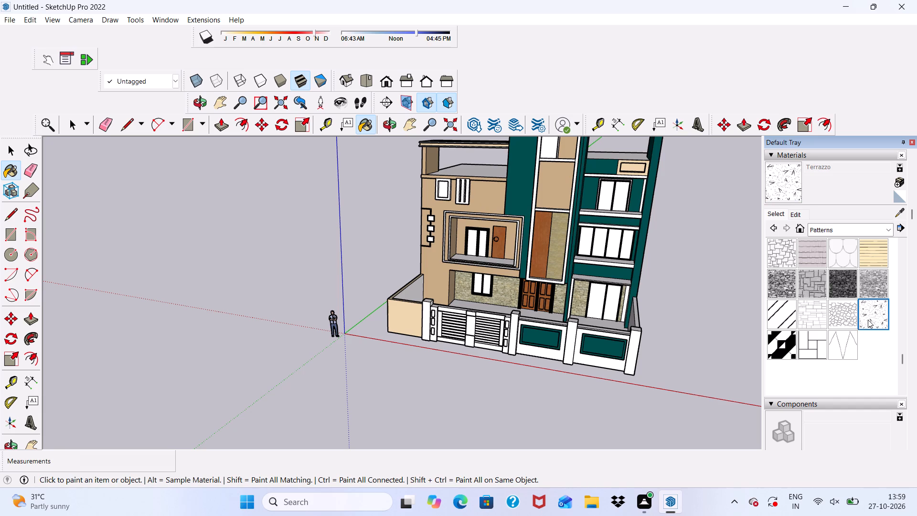
pyautogui.scroll(19, 533, 391)
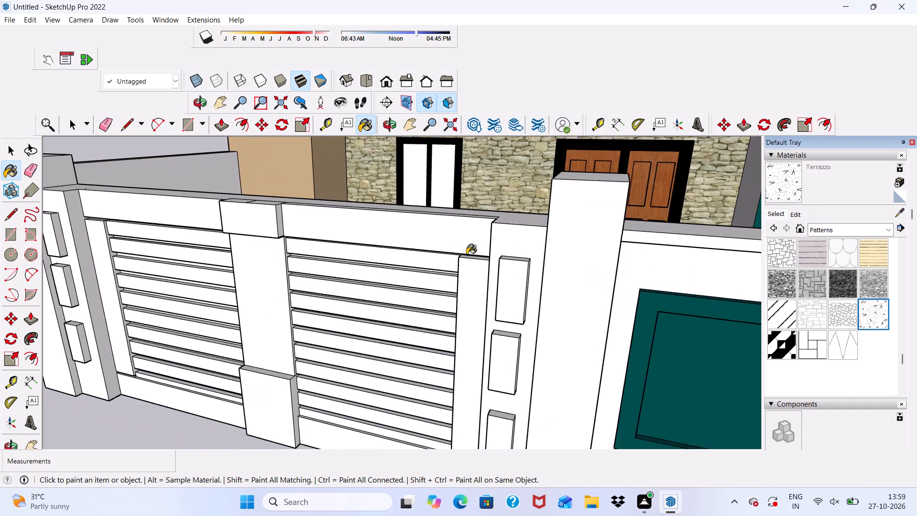
pyautogui.scroll(3, 467, 255)
pyautogui.click(512, 296)
pyautogui.scroll(6, 507, 340)
pyautogui.click(498, 363)
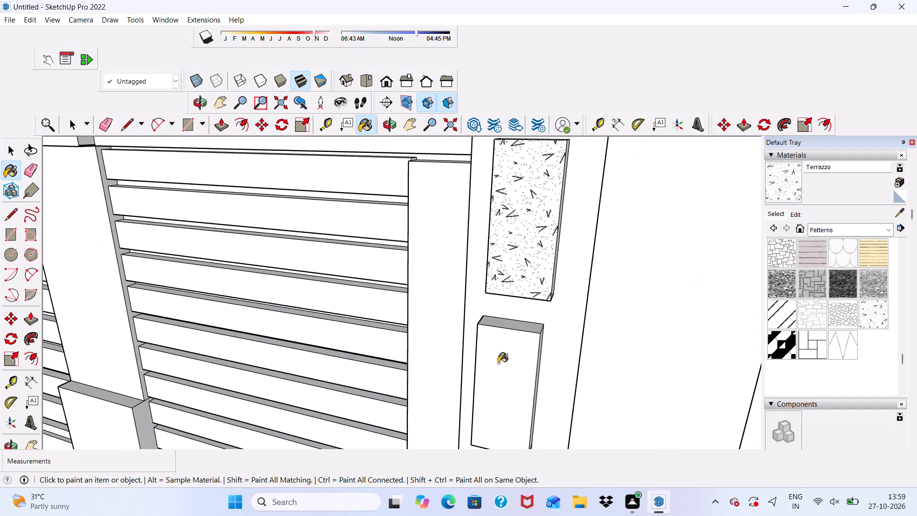
pyautogui.scroll(-5, 524, 186)
pyautogui.scroll(3, 505, 350)
pyautogui.click(496, 433)
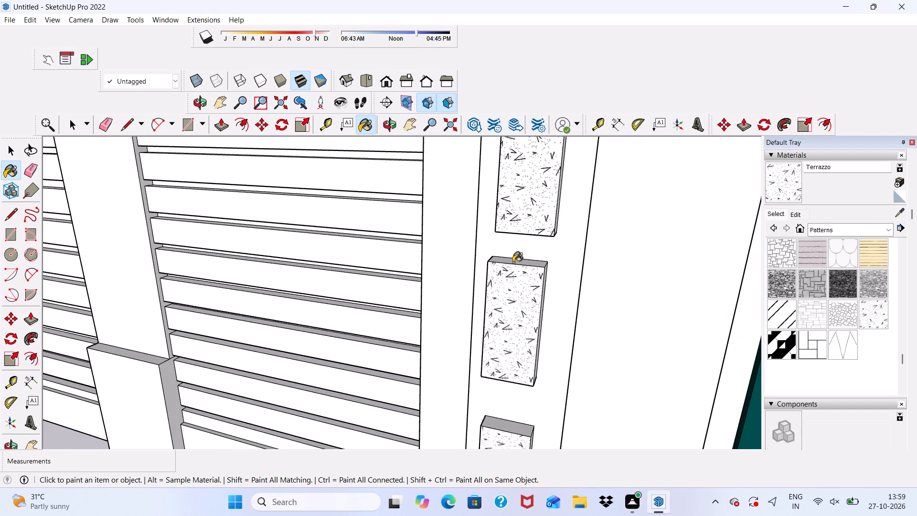
# Paint the front faces of the right stile, bottom rail and top rail of the gate's right leaf with Terrazzo.
pyautogui.scroll(-12, 513, 262)
pyautogui.moveTo(523, 337); pyautogui.dragTo(620, 304, button='middle')
pyautogui.scroll(4, 543, 305)
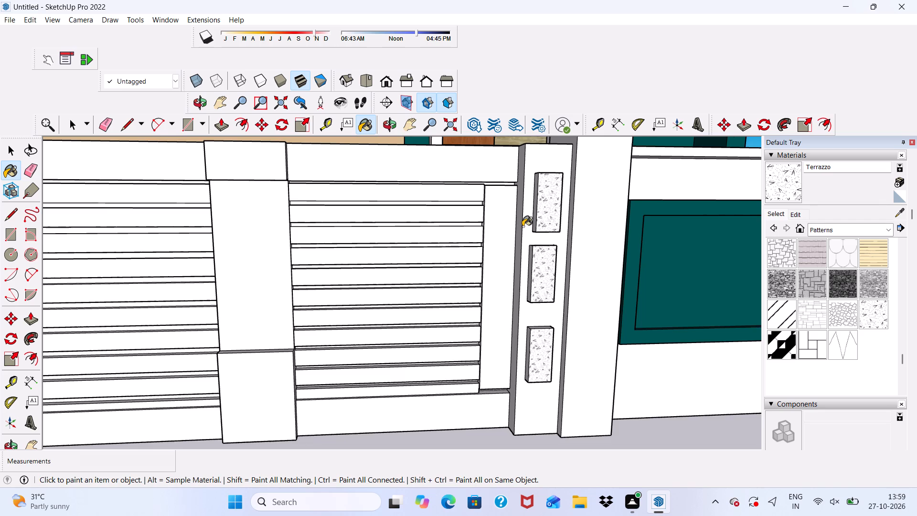
pyautogui.scroll(4, 522, 226)
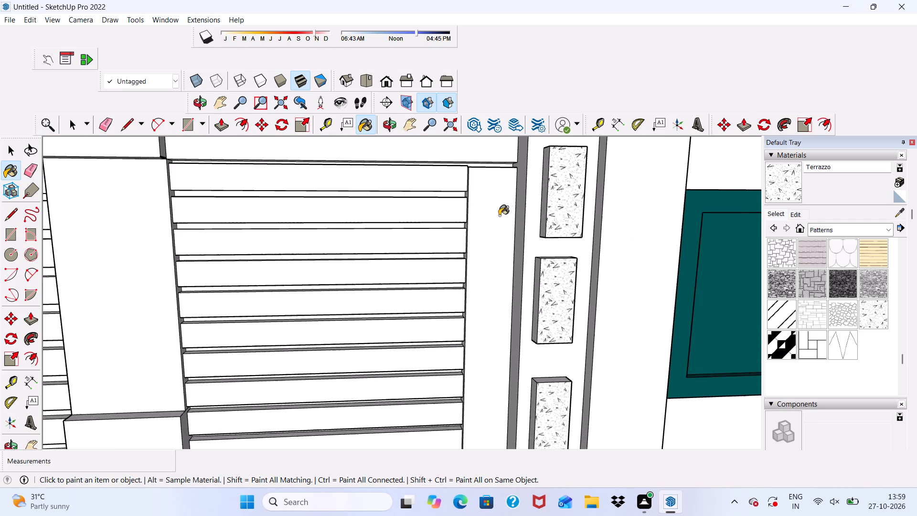
pyautogui.scroll(-5, 499, 215)
pyautogui.scroll(4, 490, 291)
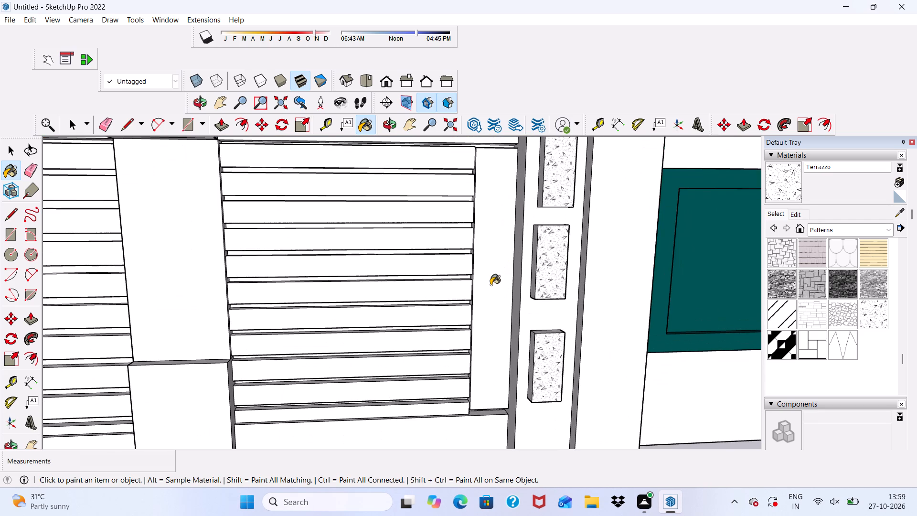
pyautogui.click(487, 269)
pyautogui.scroll(-6, 487, 269)
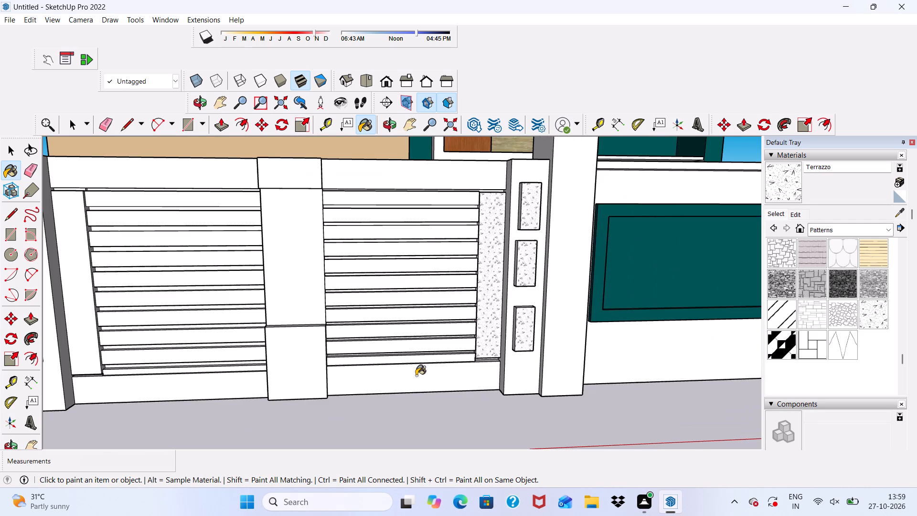
pyautogui.moveTo(416, 376); pyautogui.dragTo(396, 379, button='middle')
pyautogui.click(396, 379)
pyautogui.scroll(-5, 396, 371)
pyautogui.scroll(3, 418, 171)
pyautogui.scroll(3, 419, 242)
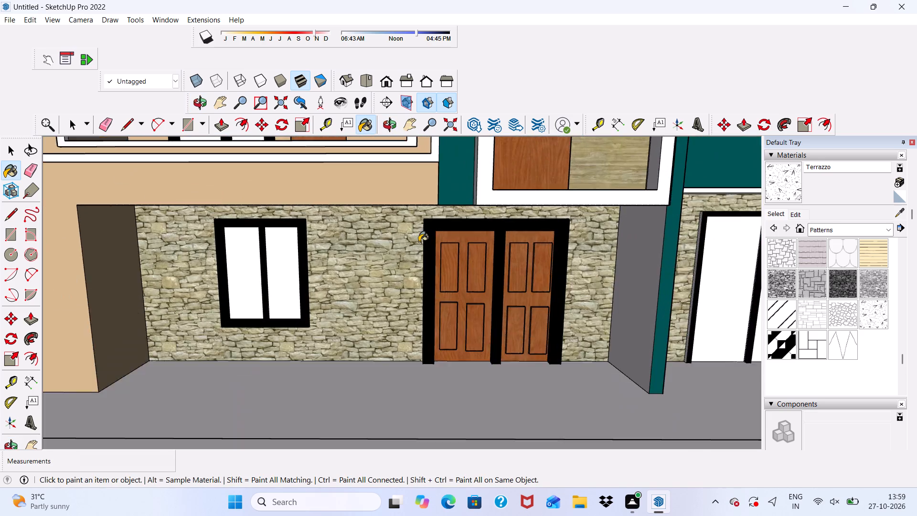
pyautogui.scroll(-4, 397, 302)
pyautogui.scroll(5, 331, 380)
pyautogui.click(331, 360)
# Recolour the Terrazzo material to a light golden orange.
pyautogui.scroll(-3, 331, 360)
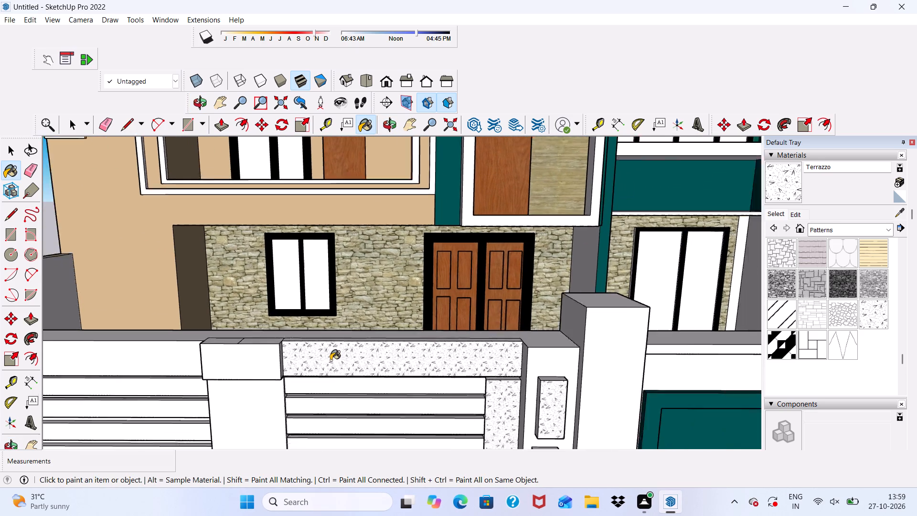
pyautogui.scroll(-2, 331, 360)
pyautogui.scroll(-5, 374, 307)
pyautogui.moveTo(395, 340); pyautogui.dragTo(410, 299, button='middle')
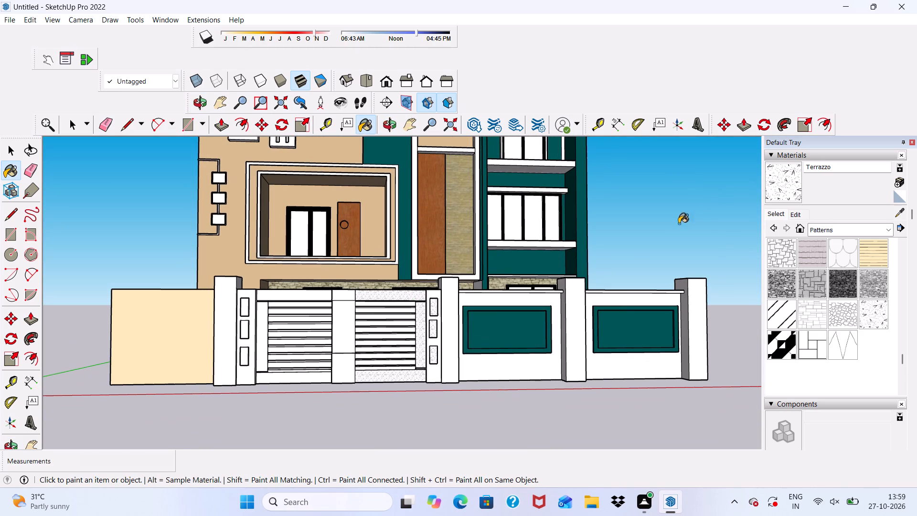
pyautogui.click(798, 216)
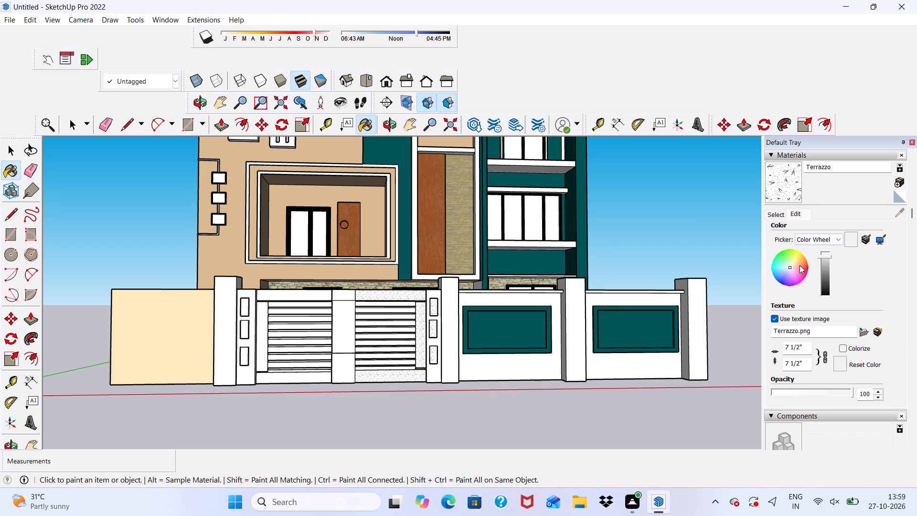
pyautogui.click(800, 260)
# Paint the underside of the top rail on the gate's right leaf with the golden-orange Terrazzo.
pyautogui.scroll(12, 485, 326)
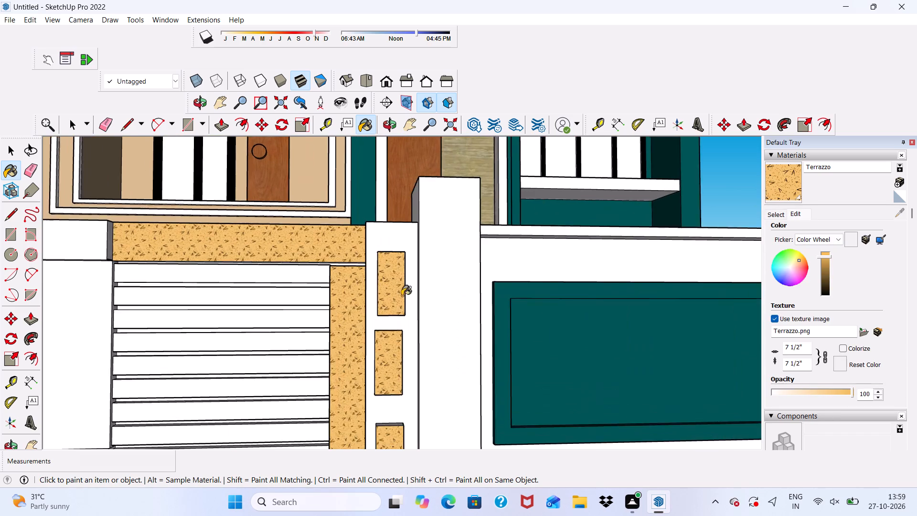
pyautogui.scroll(-2, 395, 284)
pyautogui.moveTo(394, 280); pyautogui.dragTo(233, 374, button='middle')
pyautogui.scroll(5, 213, 270)
pyautogui.scroll(1, 336, 160)
pyautogui.moveTo(366, 152); pyautogui.dragTo(370, 159, button='middle')
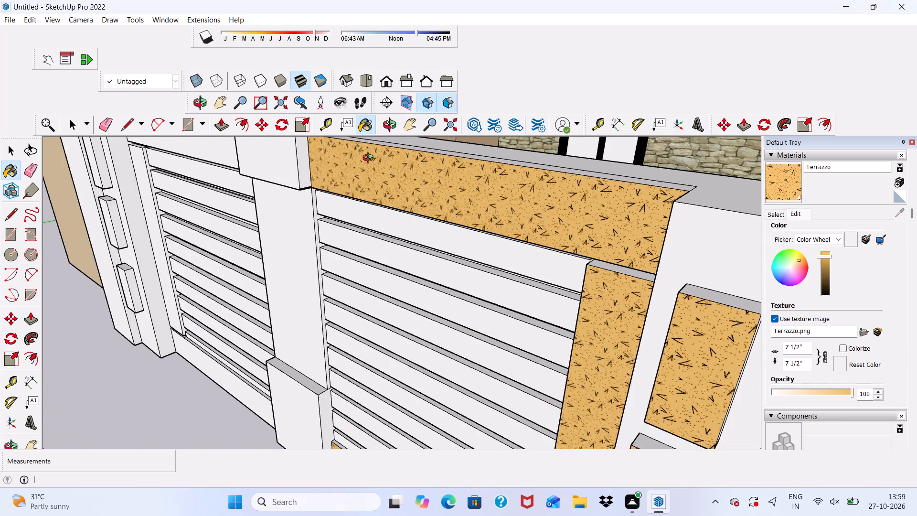
pyautogui.moveTo(370, 159); pyautogui.dragTo(380, 208, button='middle')
pyautogui.scroll(4, 380, 208)
pyautogui.click(371, 194)
pyautogui.scroll(-2, 369, 213)
pyautogui.moveTo(369, 222); pyautogui.dragTo(440, 52, button='middle')
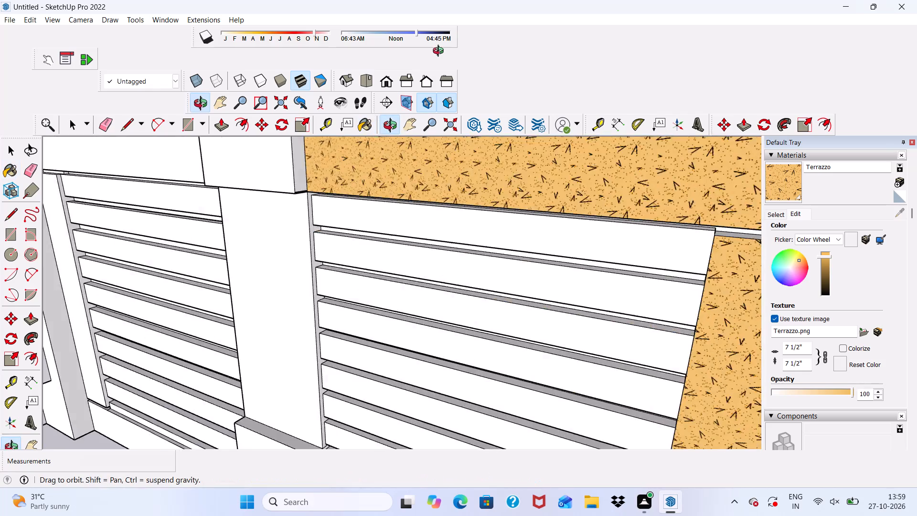
pyautogui.moveTo(440, 52); pyautogui.dragTo(457, 36, button='middle')
pyautogui.scroll(10, 412, 146)
pyautogui.click(391, 161)
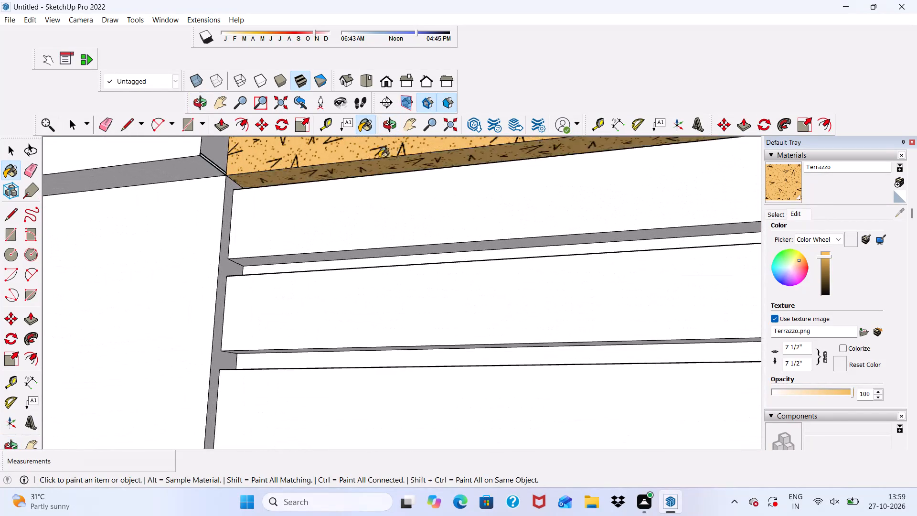
# Paint the gate-facing side faces of the right leaf's stile and of the right post's upper and middle blocks with Terrazzo.
pyautogui.scroll(-12, 278, 146)
pyautogui.moveTo(269, 204); pyautogui.dragTo(516, 285, button='middle')
pyautogui.scroll(7, 498, 211)
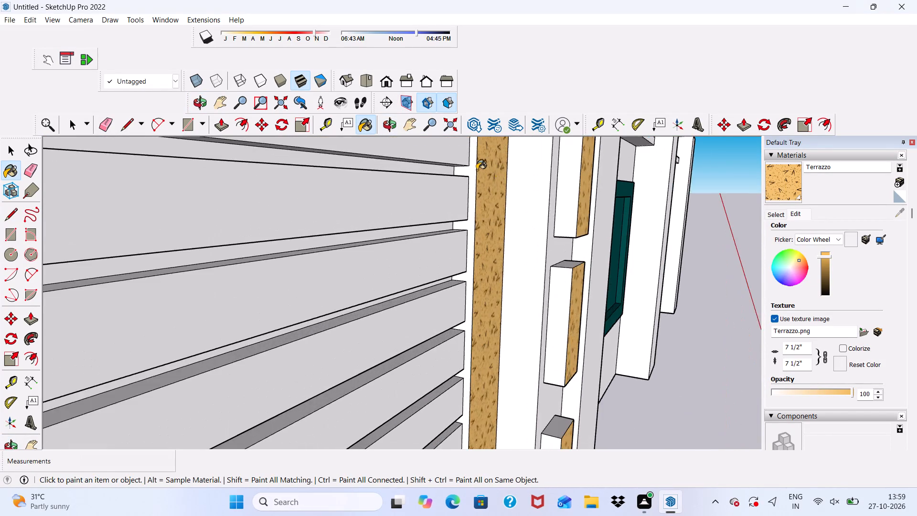
pyautogui.scroll(3, 477, 170)
pyautogui.click(474, 169)
pyautogui.scroll(-6, 472, 169)
pyautogui.scroll(4, 545, 204)
pyautogui.click(569, 173)
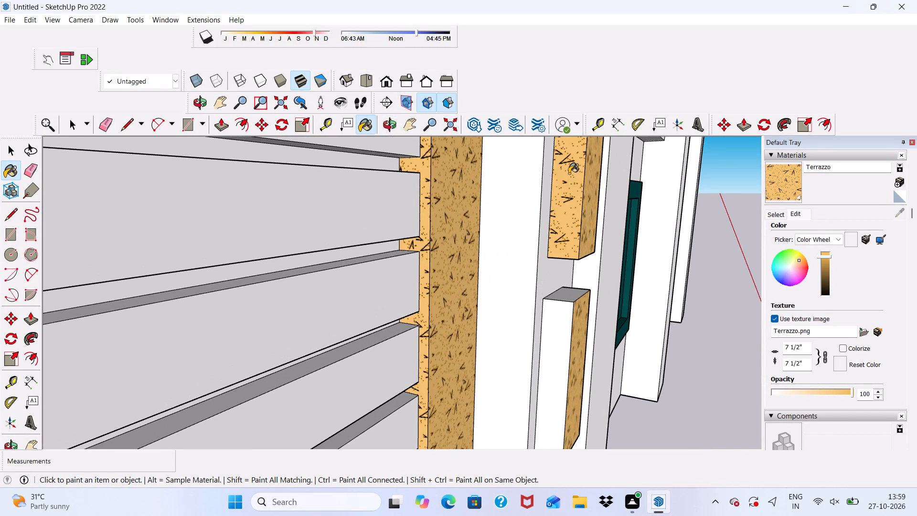
pyautogui.click(565, 345)
# Paint the top faces of the right leaf's stile and of the right post's middle and upper blocks with Terrazzo.
pyautogui.scroll(-1, 574, 283)
pyautogui.moveTo(574, 283); pyautogui.dragTo(567, 342, button='middle')
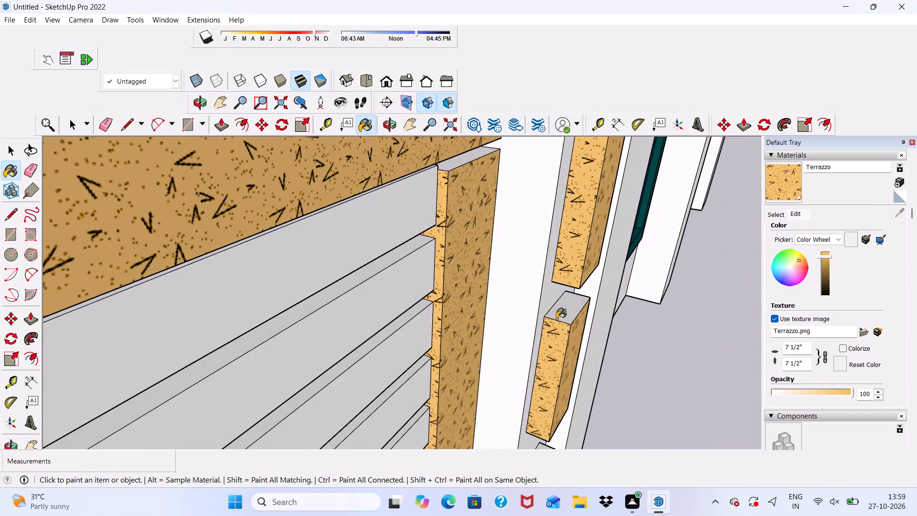
pyautogui.click(556, 318)
pyautogui.scroll(-6, 515, 269)
pyautogui.scroll(12, 473, 215)
pyautogui.click(474, 198)
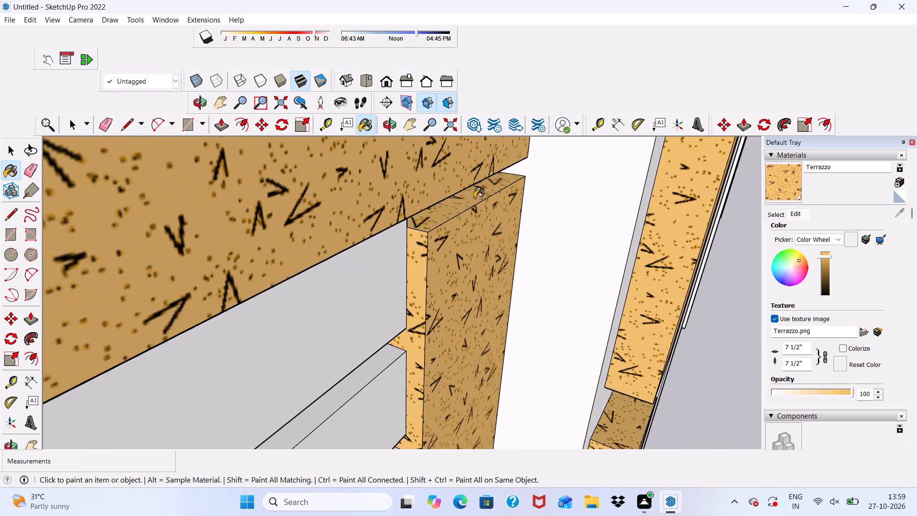
pyautogui.scroll(-6, 473, 200)
pyautogui.moveTo(467, 218); pyautogui.dragTo(274, 235, button='middle')
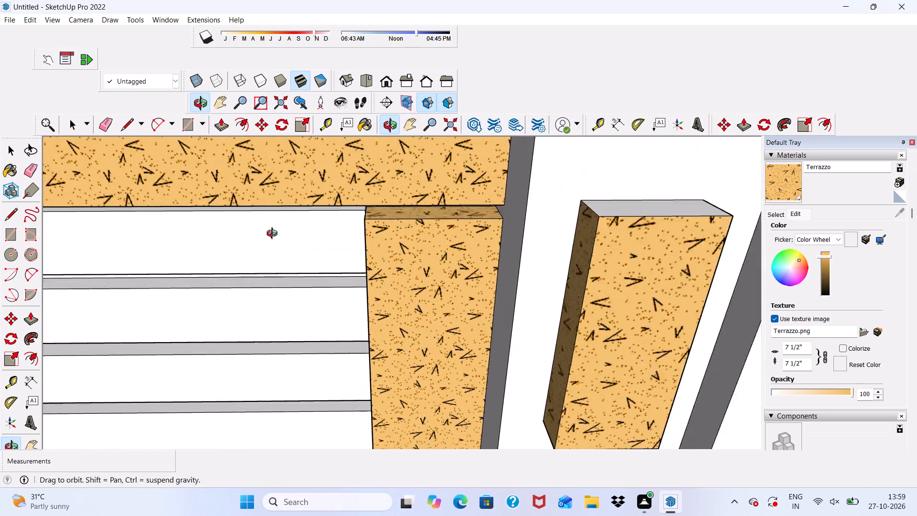
pyautogui.moveTo(274, 235); pyautogui.dragTo(251, 250, button='middle')
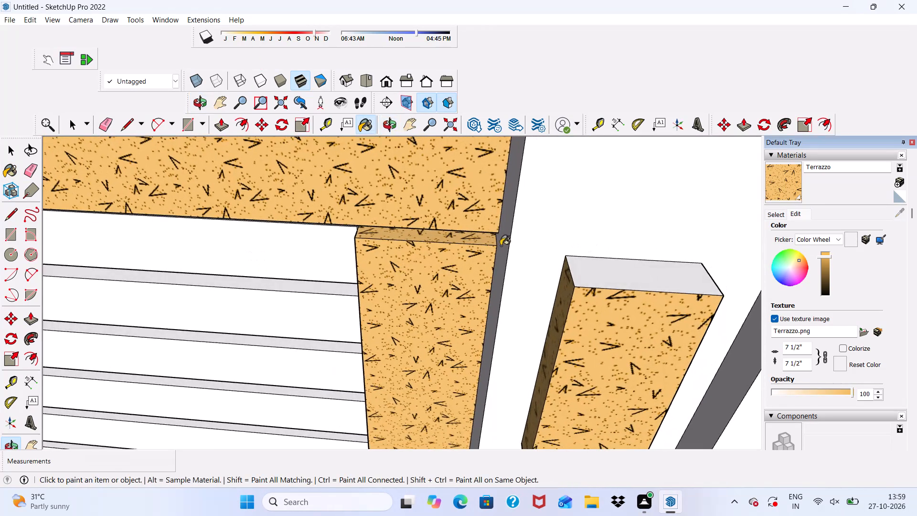
pyautogui.click(587, 268)
# Paint the outer side faces of the right post's upper and middle blocks, facing away from the gate, with Terrazzo.
pyautogui.scroll(-9, 500, 160)
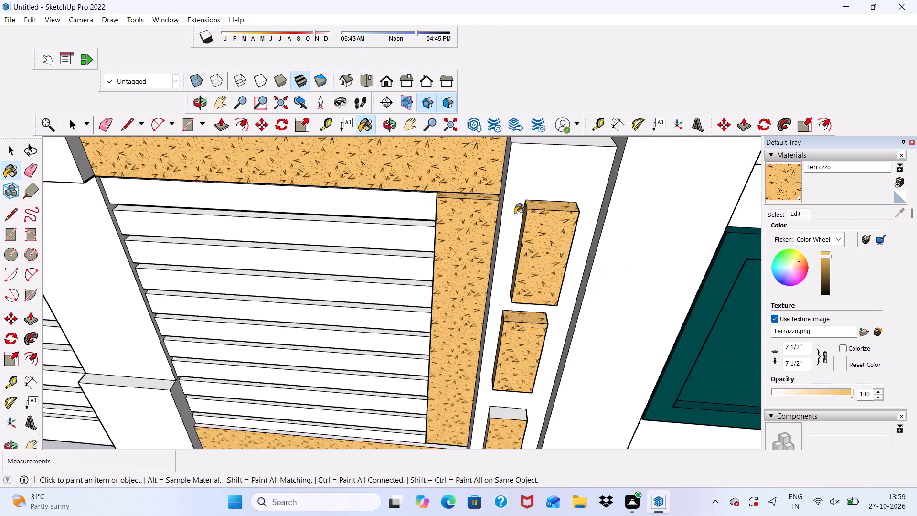
pyautogui.scroll(-2, 515, 214)
pyautogui.moveTo(558, 348); pyautogui.dragTo(416, 269, button='middle')
pyautogui.scroll(4, 455, 232)
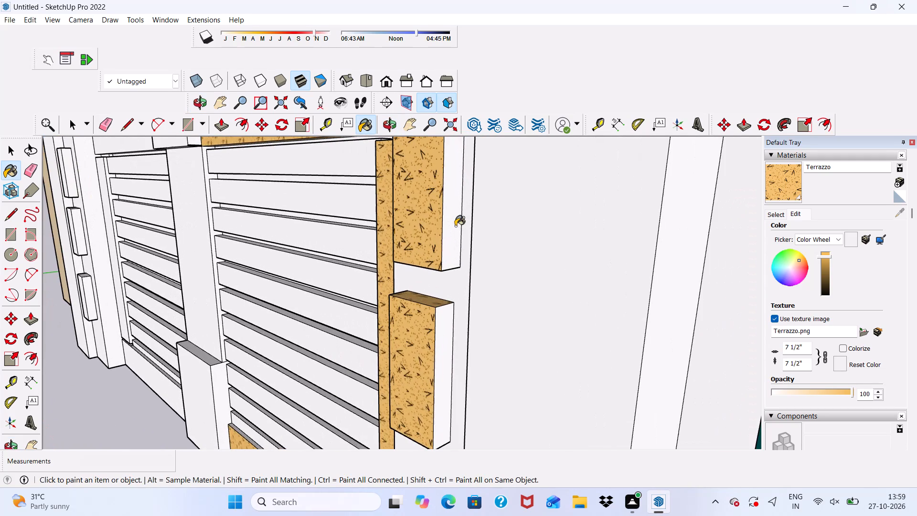
pyautogui.click(455, 226)
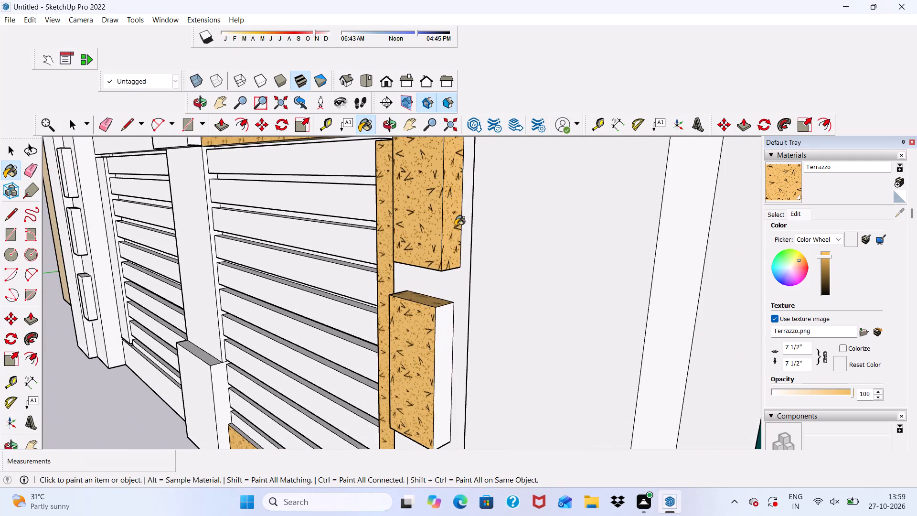
pyautogui.scroll(-1, 455, 260)
pyautogui.scroll(4, 465, 322)
pyautogui.click(439, 332)
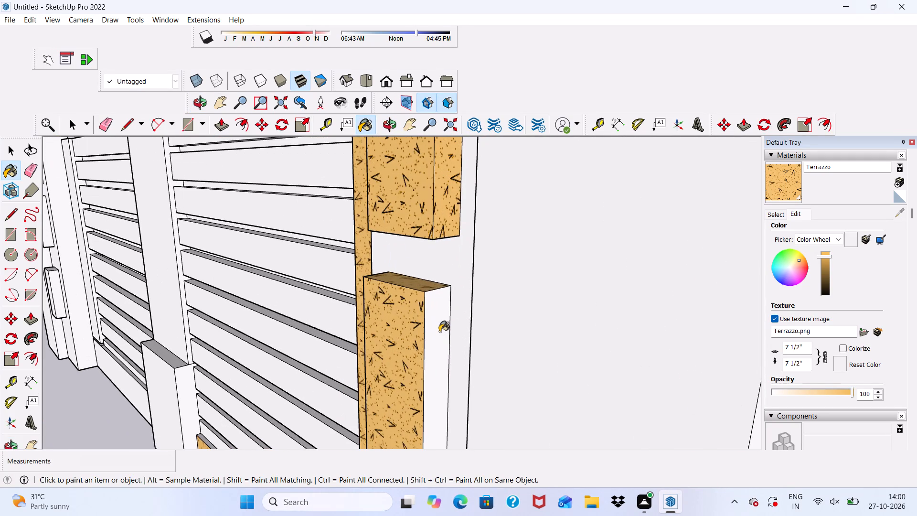
# Paint the outer side face of the right post's lower block, facing away from the gate, with Terrazzo.
pyautogui.scroll(-14, 437, 217)
pyautogui.scroll(11, 437, 350)
pyautogui.click(443, 316)
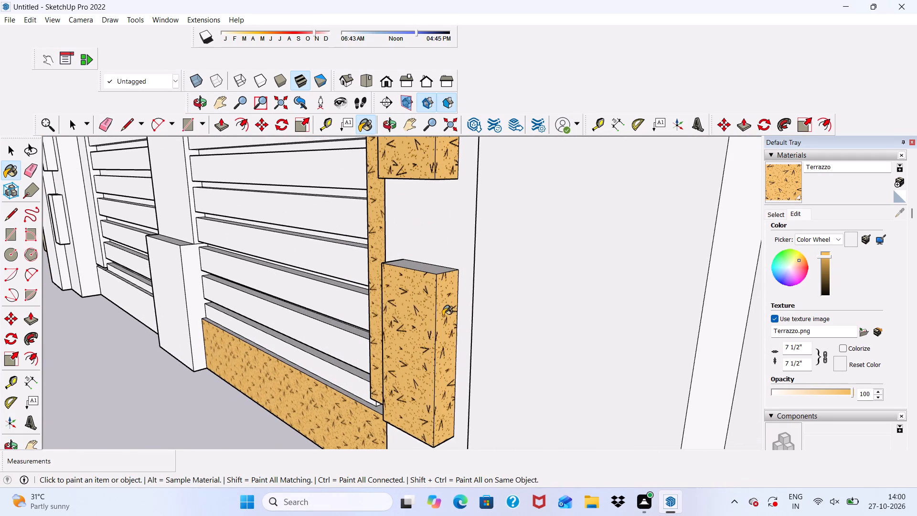
# Paint the underside of the right post's middle block and the top and underside of its lower block with Terrazzo.
pyautogui.moveTo(443, 312); pyautogui.dragTo(501, 210, button='middle')
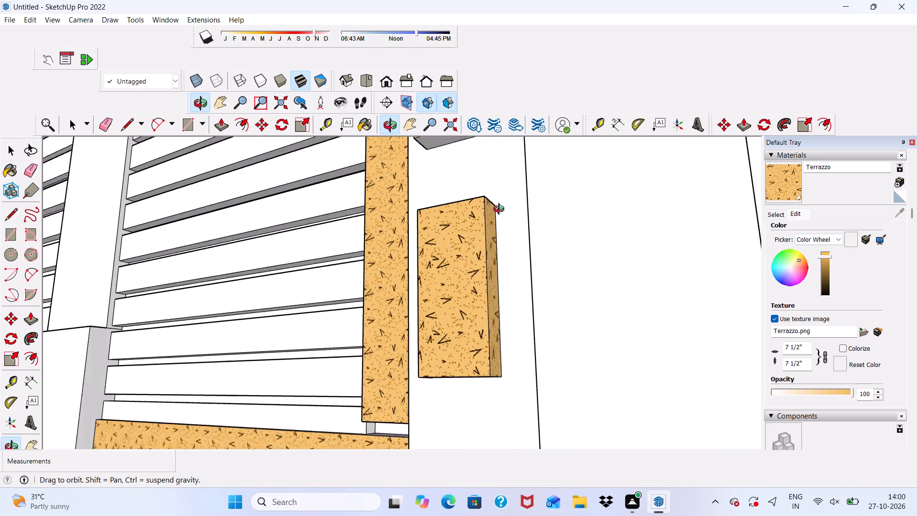
pyautogui.moveTo(501, 210); pyautogui.dragTo(507, 188, button='middle')
pyautogui.scroll(-1, 507, 188)
pyautogui.scroll(-6, 458, 167)
pyautogui.scroll(4, 459, 129)
pyautogui.scroll(-2, 459, 129)
pyautogui.scroll(5, 456, 143)
pyautogui.scroll(-2, 456, 143)
pyautogui.scroll(3, 452, 158)
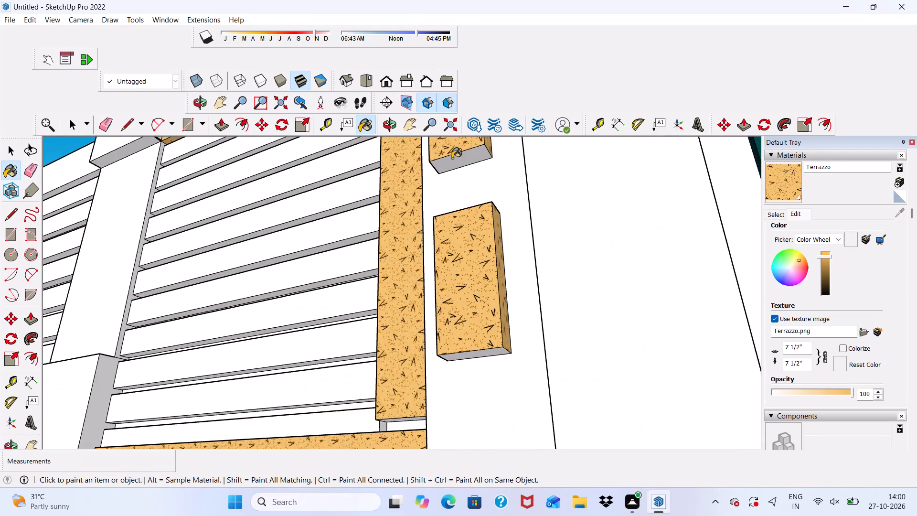
pyautogui.click(452, 158)
pyautogui.scroll(-3, 450, 166)
pyautogui.moveTo(451, 226); pyautogui.dragTo(406, 369, button='middle')
pyautogui.scroll(5, 402, 368)
pyautogui.click(392, 394)
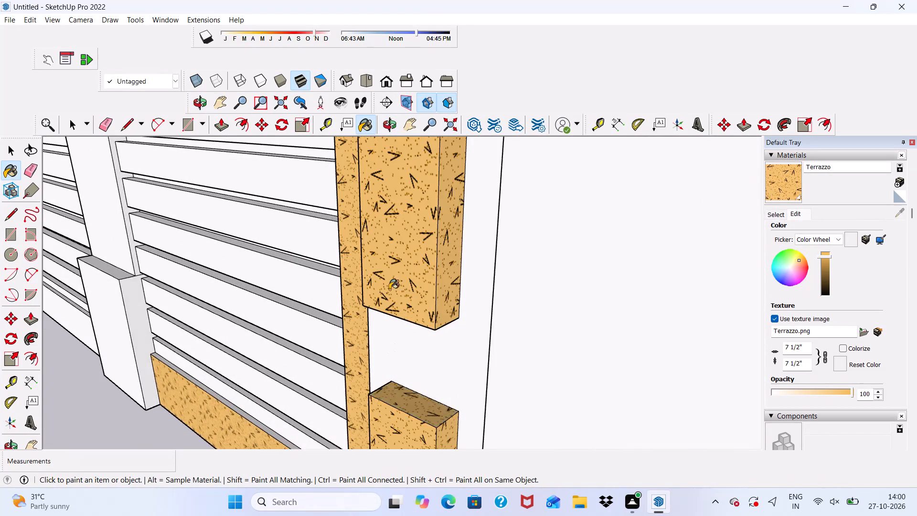
pyautogui.scroll(-6, 385, 266)
pyautogui.moveTo(360, 373); pyautogui.dragTo(448, 195, button='middle')
pyautogui.scroll(6, 529, 200)
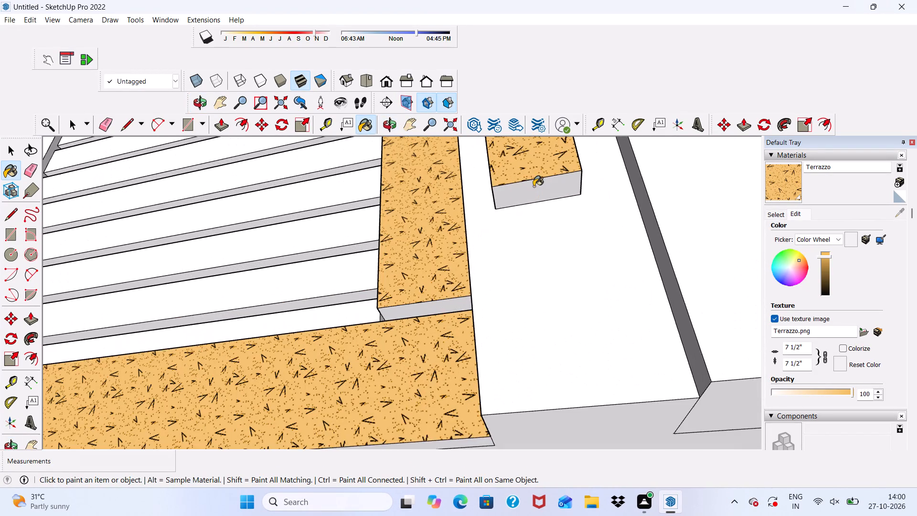
pyautogui.click(533, 186)
# Paint the undersides of the right leaf's stile and bottom rail, plus the bottom rail's top face, with Terrazzo.
pyautogui.scroll(1, 442, 279)
pyautogui.click(423, 308)
pyautogui.scroll(-3, 431, 201)
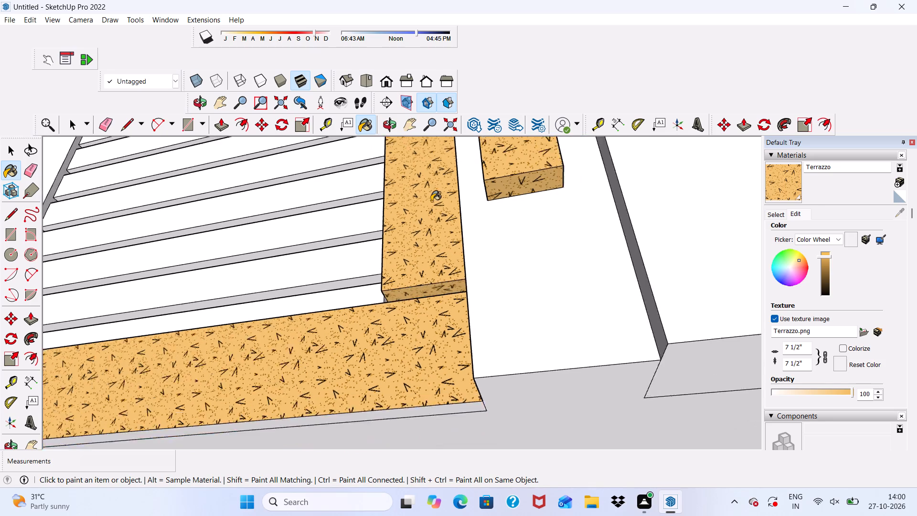
pyautogui.scroll(-2, 431, 201)
pyautogui.scroll(5, 401, 359)
pyautogui.click(397, 347)
pyautogui.scroll(-4, 397, 305)
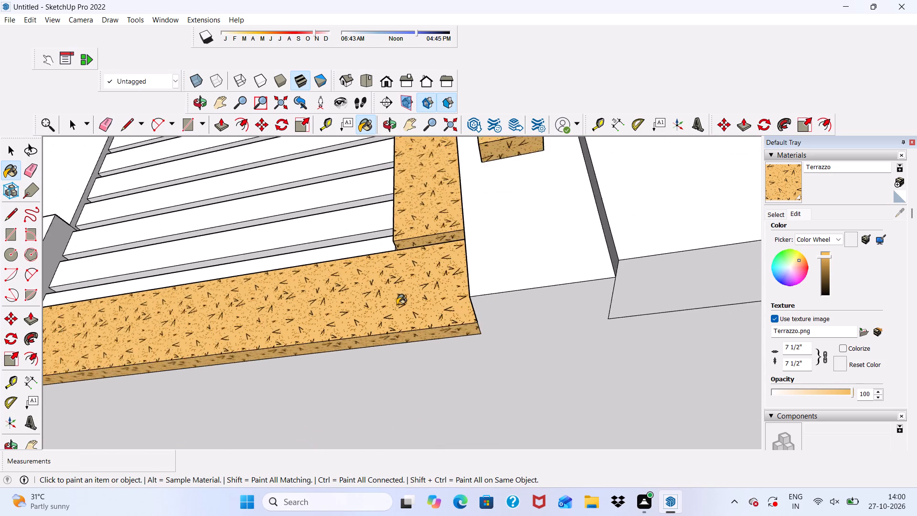
pyautogui.moveTo(397, 305); pyautogui.dragTo(355, 510, button='middle')
pyautogui.scroll(9, 327, 331)
pyautogui.click(329, 322)
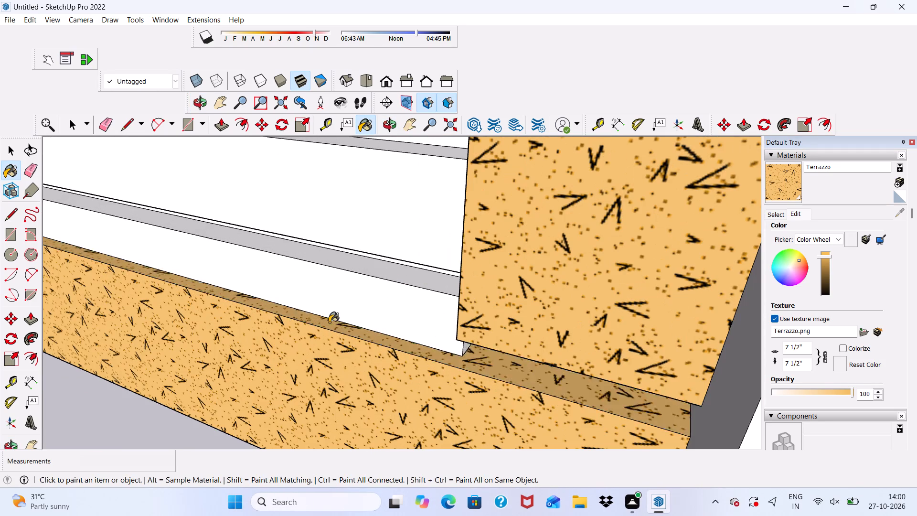
# Paint the front face of the top rail on the gate's left leaf with Terrazzo.
pyautogui.scroll(-6, 329, 322)
pyautogui.scroll(-20, 367, 291)
pyautogui.scroll(-7, 367, 291)
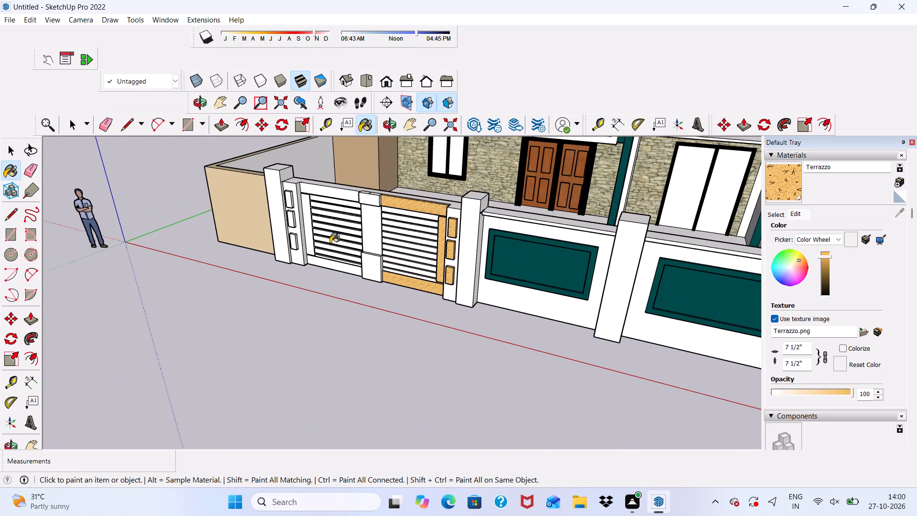
pyautogui.scroll(12, 322, 203)
pyautogui.click(320, 188)
# Paint the front, gate-facing side and top faces of the left post's upper block with Terrazzo.
pyautogui.moveTo(320, 188); pyautogui.dragTo(330, 226, button='middle')
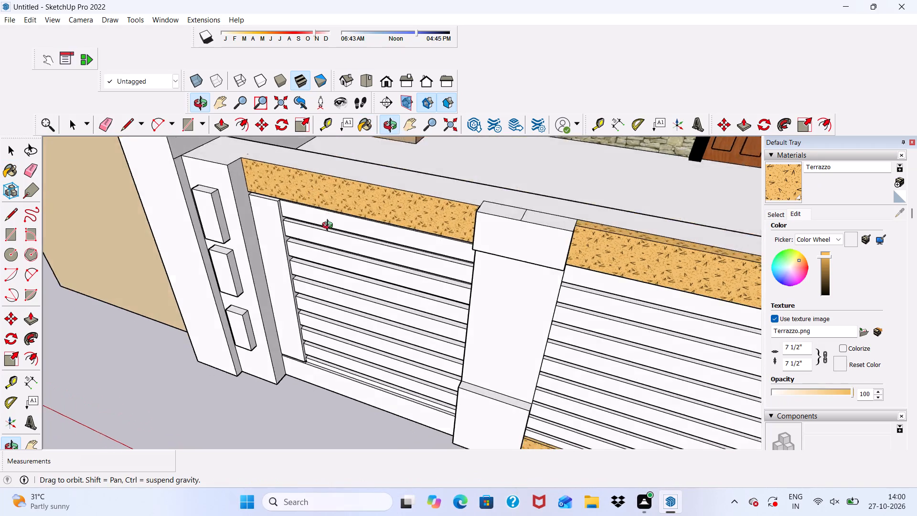
pyautogui.moveTo(330, 226); pyautogui.dragTo(333, 250, button='middle')
pyautogui.scroll(5, 273, 170)
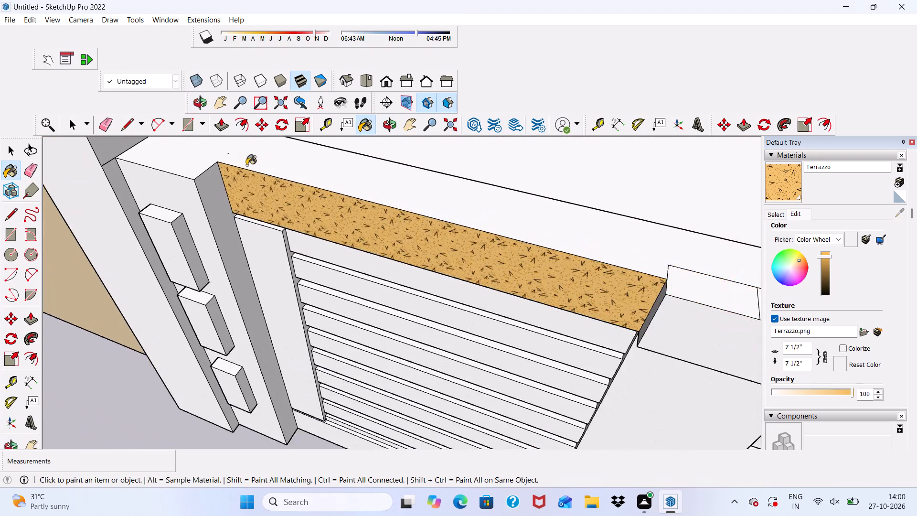
pyautogui.scroll(5, 240, 177)
pyautogui.scroll(-1, 240, 177)
pyautogui.scroll(2, 195, 194)
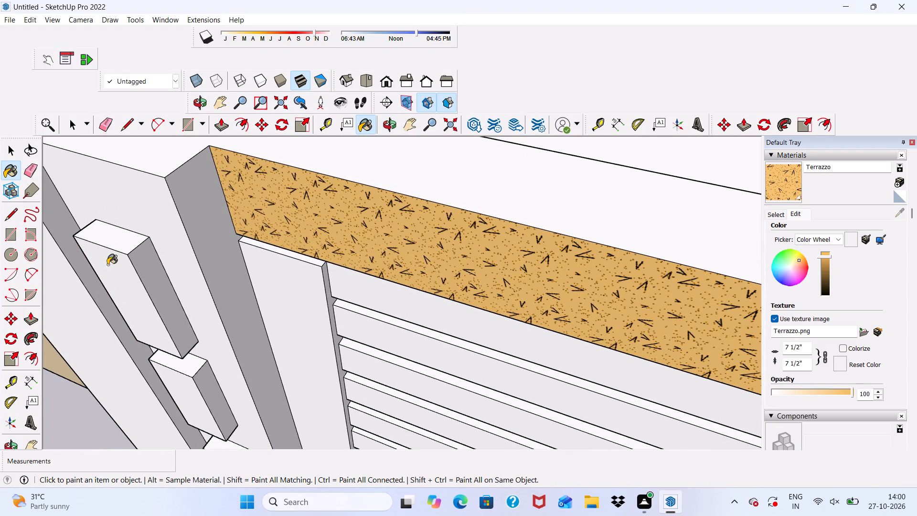
pyautogui.click(107, 265)
pyautogui.click(134, 257)
pyautogui.click(126, 247)
# Paint both underside sections of the left leaf's top rail, above the stile and above the slats, with Terrazzo.
pyautogui.scroll(-5, 125, 226)
pyautogui.moveTo(128, 236); pyautogui.dragTo(235, 52, button='middle')
pyautogui.scroll(11, 269, 210)
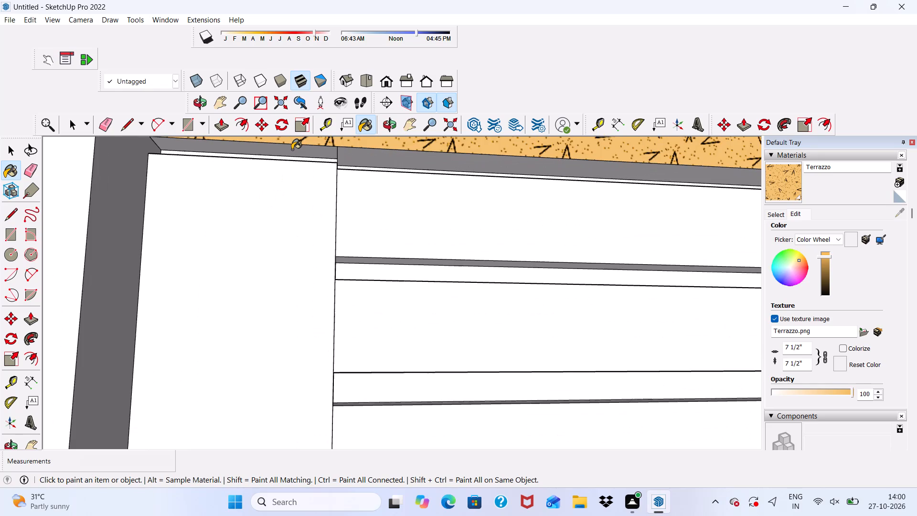
pyautogui.scroll(2, 292, 150)
pyautogui.click(292, 150)
pyautogui.scroll(-6, 292, 150)
pyautogui.scroll(6, 335, 178)
pyautogui.click(348, 148)
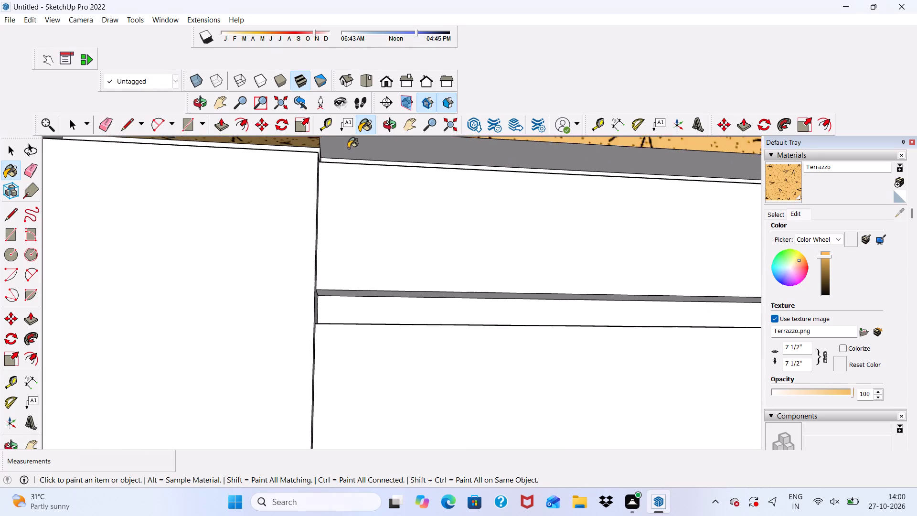
pyautogui.scroll(-7, 344, 155)
pyautogui.scroll(-13, 298, 191)
pyautogui.scroll(1, 391, 225)
# Paint the long top face running along the full width of the gate with Terrazzo.
pyautogui.moveTo(391, 225); pyautogui.dragTo(400, 388, button='middle')
pyautogui.scroll(3, 472, 158)
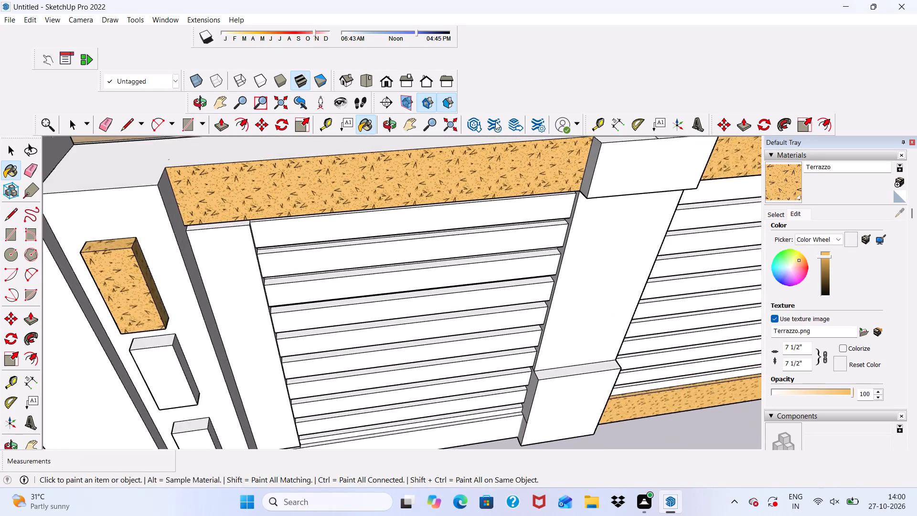
pyautogui.scroll(2, 495, 121)
pyautogui.scroll(-3, 499, 115)
pyautogui.scroll(-10, 363, 189)
pyautogui.moveTo(343, 220); pyautogui.dragTo(209, 265, button='middle')
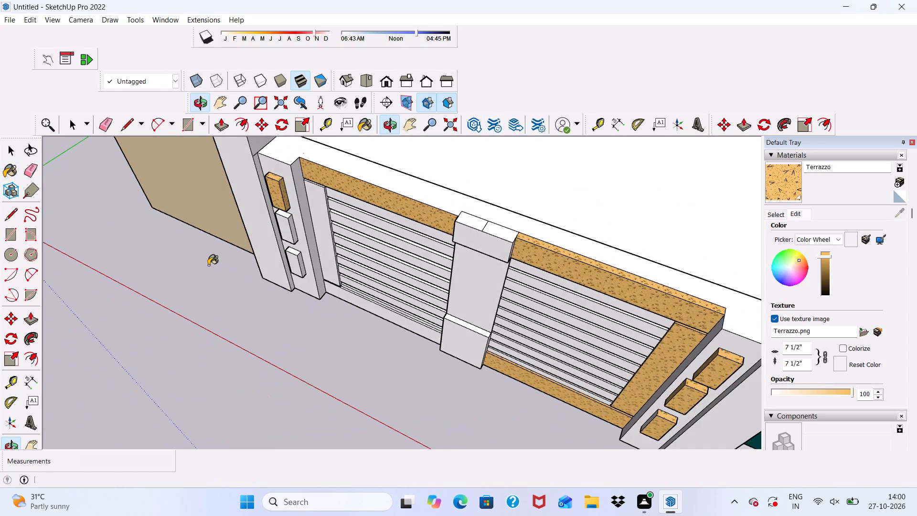
pyautogui.click(381, 183)
pyautogui.scroll(-4, 368, 172)
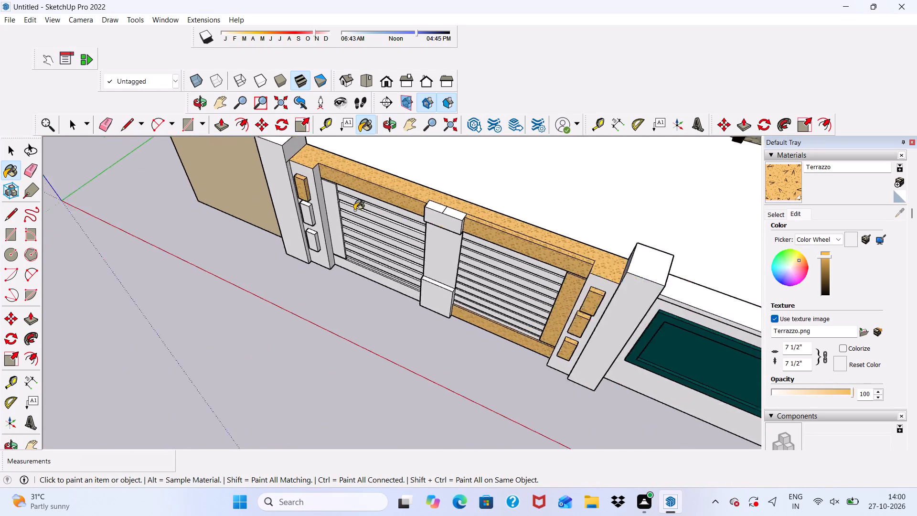
# Paint the front faces of the left post's middle and lower blocks and of the left leaf's stile with Terrazzo.
pyautogui.scroll(-1, 354, 210)
pyautogui.moveTo(354, 236); pyautogui.dragTo(413, 142, button='middle')
pyautogui.scroll(6, 302, 204)
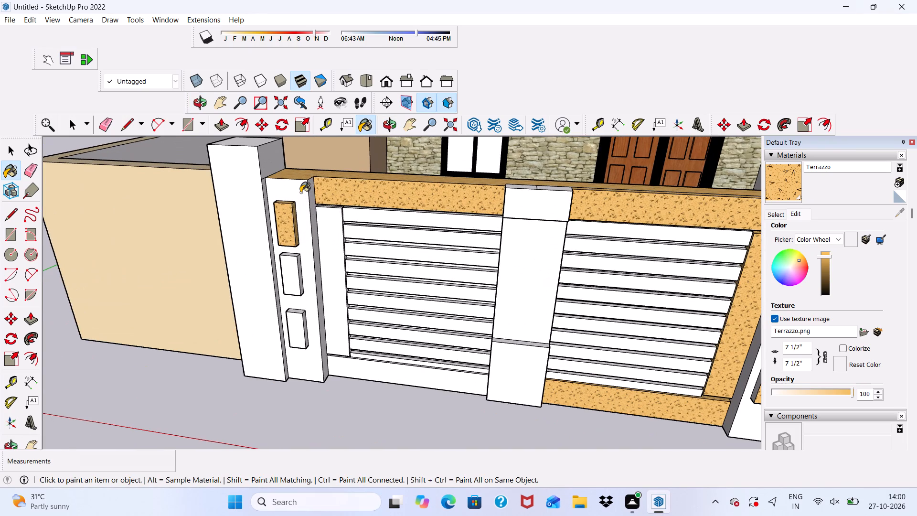
pyautogui.scroll(1, 300, 193)
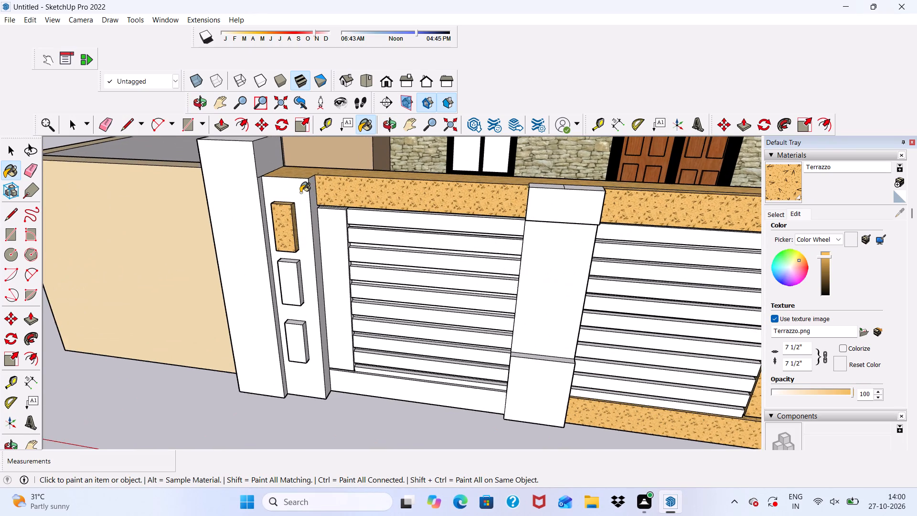
pyautogui.scroll(-4, 300, 193)
pyautogui.moveTo(294, 213); pyautogui.dragTo(315, 171, button='middle')
pyautogui.scroll(5, 275, 239)
pyautogui.click(302, 253)
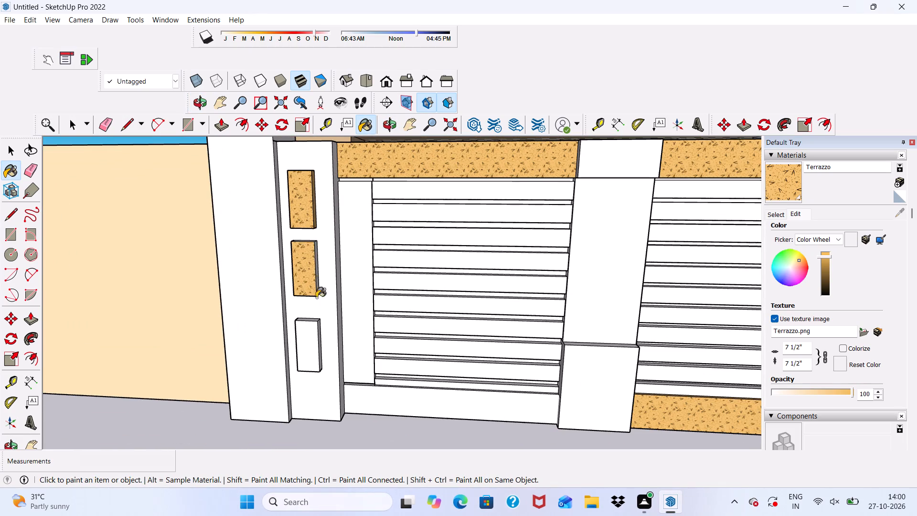
pyautogui.scroll(3, 357, 284)
pyautogui.click(363, 276)
pyautogui.scroll(1, 292, 359)
pyautogui.click(292, 359)
pyautogui.scroll(-6, 297, 298)
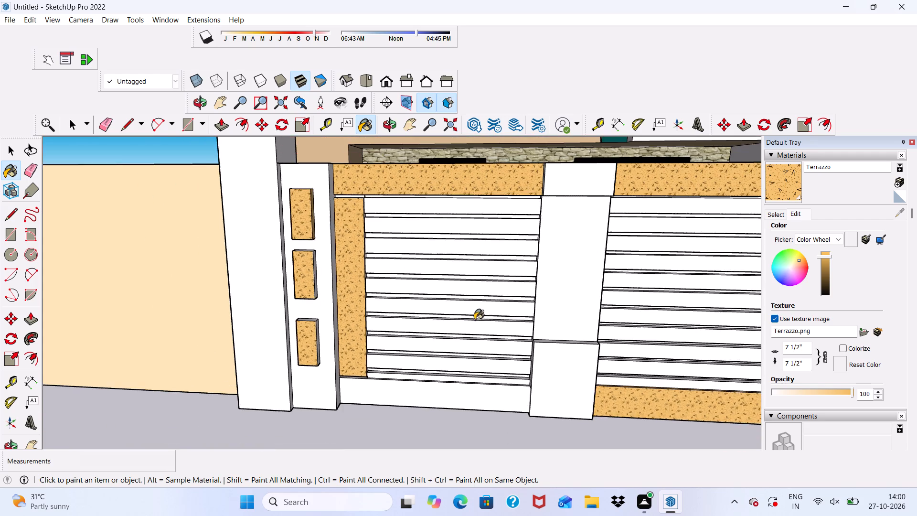
# Paint the gate-facing side faces and top faces of the left post's lower and middle blocks with Terrazzo.
pyautogui.moveTo(474, 320); pyautogui.dragTo(323, 318, button='middle')
pyautogui.scroll(8, 320, 318)
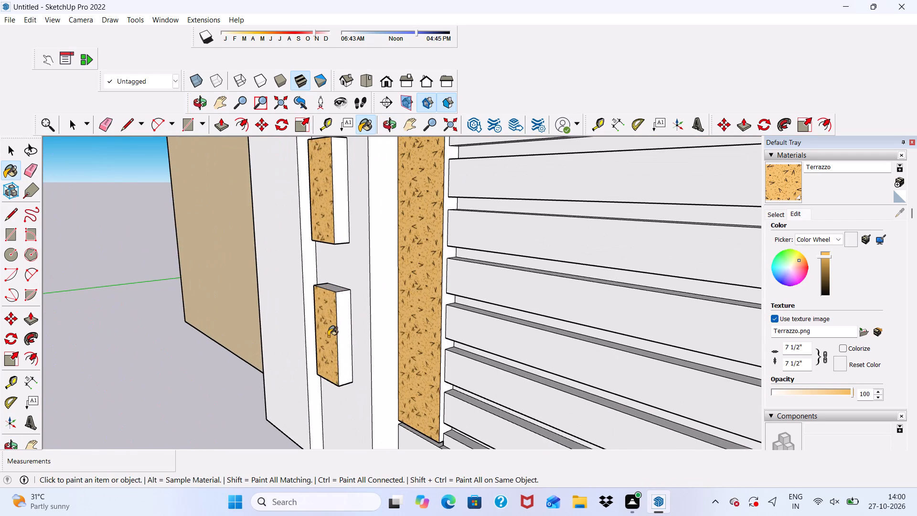
pyautogui.click(344, 330)
pyautogui.moveTo(344, 318); pyautogui.dragTo(346, 401, button='middle')
pyautogui.scroll(4, 320, 333)
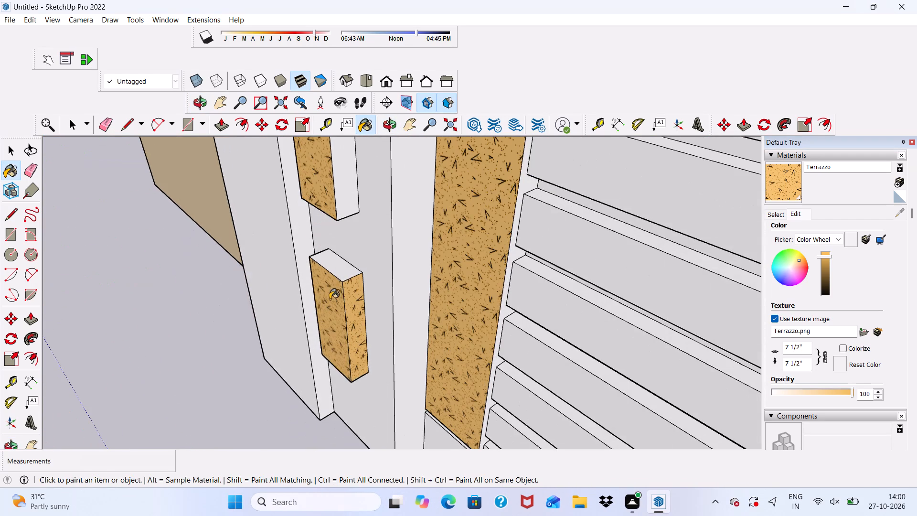
pyautogui.click(345, 275)
pyautogui.click(353, 190)
pyautogui.scroll(-7, 351, 199)
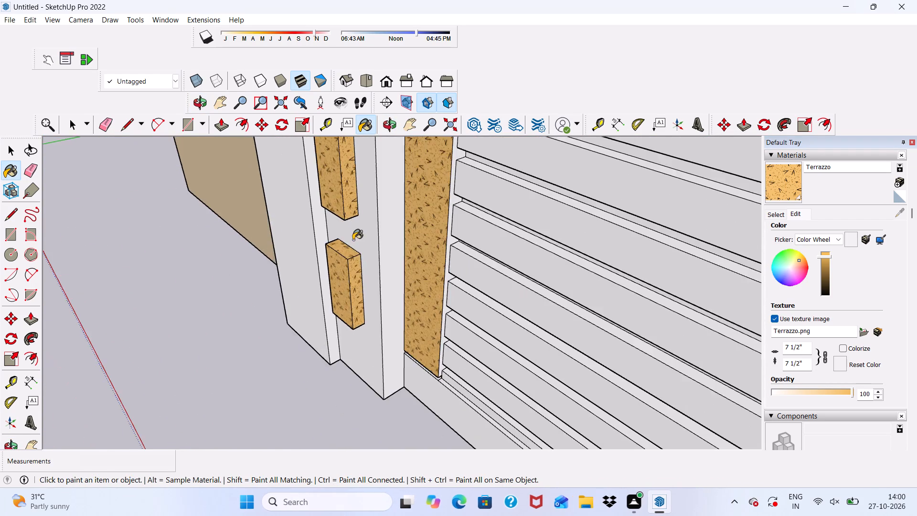
pyautogui.scroll(-5, 353, 240)
pyautogui.scroll(7, 344, 232)
pyautogui.click(344, 152)
# Paint the outer side faces of the left post's three blocks, facing away from the gate, with Terrazzo.
pyautogui.scroll(-3, 331, 189)
pyautogui.moveTo(324, 266); pyautogui.dragTo(455, 226, button='middle')
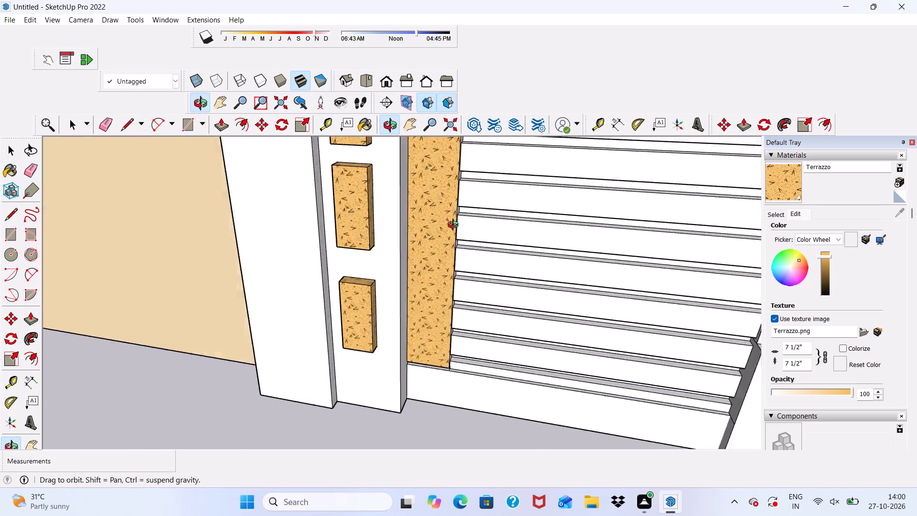
pyautogui.moveTo(455, 226); pyautogui.dragTo(608, 196, button='middle')
pyautogui.scroll(5, 462, 286)
pyautogui.scroll(-1, 462, 286)
pyautogui.scroll(4, 396, 291)
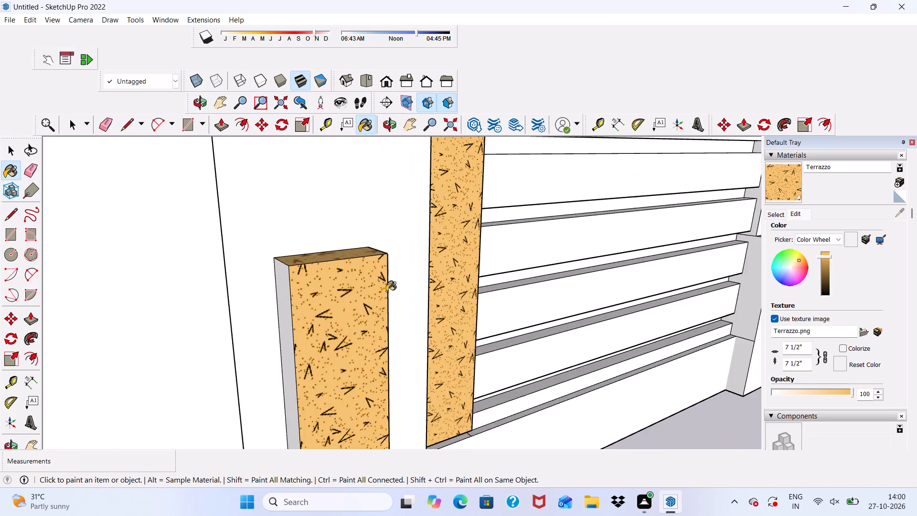
pyautogui.scroll(5, 386, 291)
pyautogui.click(301, 293)
pyautogui.scroll(-14, 301, 293)
pyautogui.scroll(2, 314, 227)
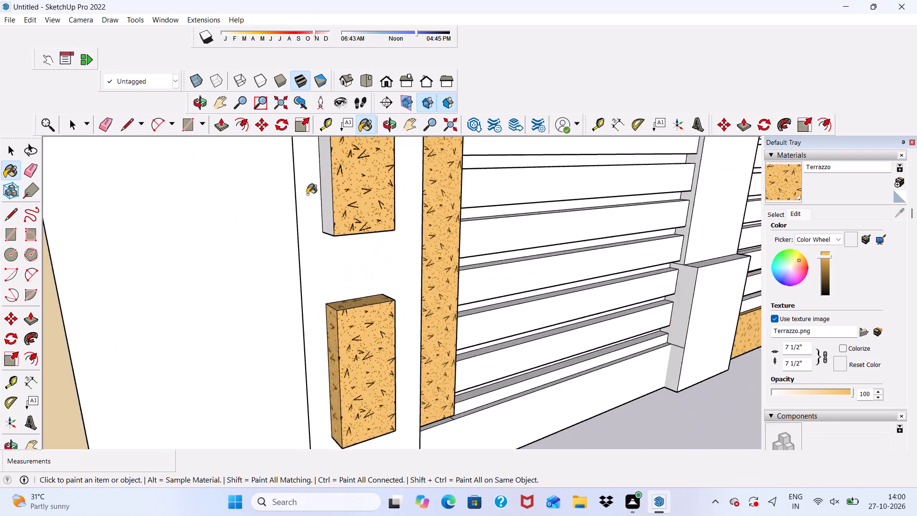
pyautogui.scroll(9, 307, 194)
pyautogui.click(323, 189)
pyautogui.scroll(-19, 323, 189)
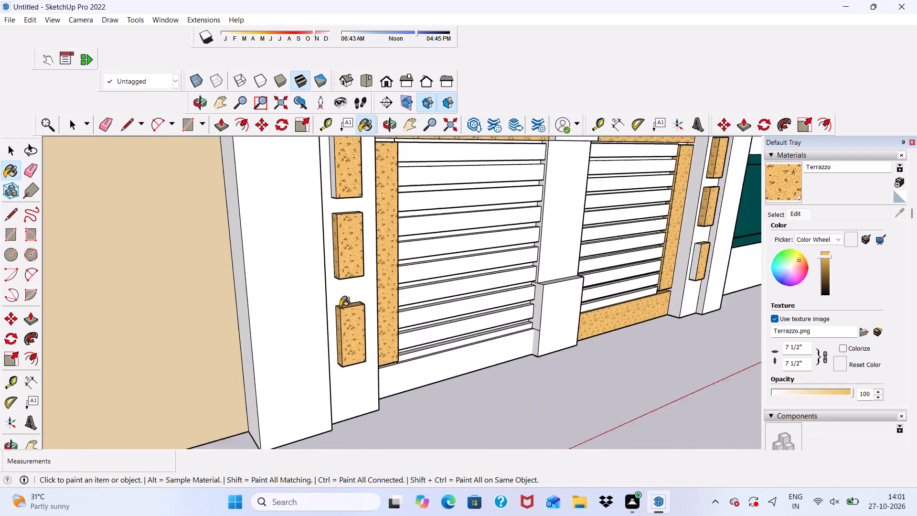
pyautogui.scroll(-1, 340, 307)
pyautogui.scroll(9, 336, 209)
pyautogui.click(336, 189)
pyautogui.scroll(-4, 336, 189)
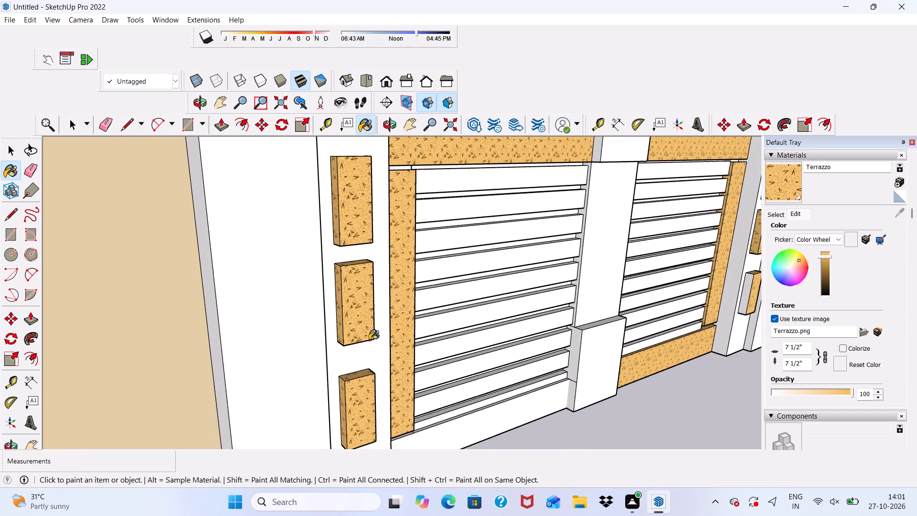
# Paint the undersides of the left post's upper, middle and lower blocks with Terrazzo.
pyautogui.moveTo(373, 356); pyautogui.dragTo(335, 141, button='middle')
pyautogui.scroll(1, 335, 210)
pyautogui.scroll(-7, 335, 210)
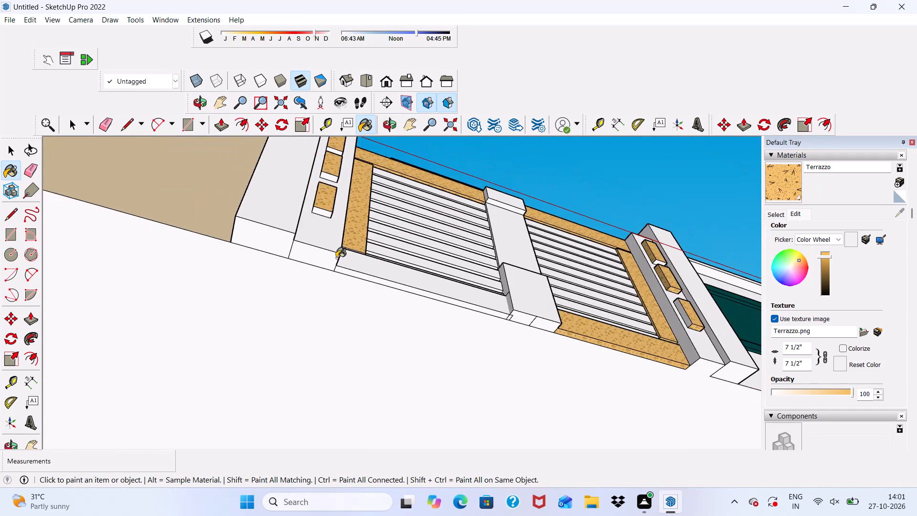
pyautogui.scroll(10, 323, 154)
pyautogui.scroll(-3, 342, 140)
pyautogui.scroll(10, 348, 138)
pyautogui.click(352, 147)
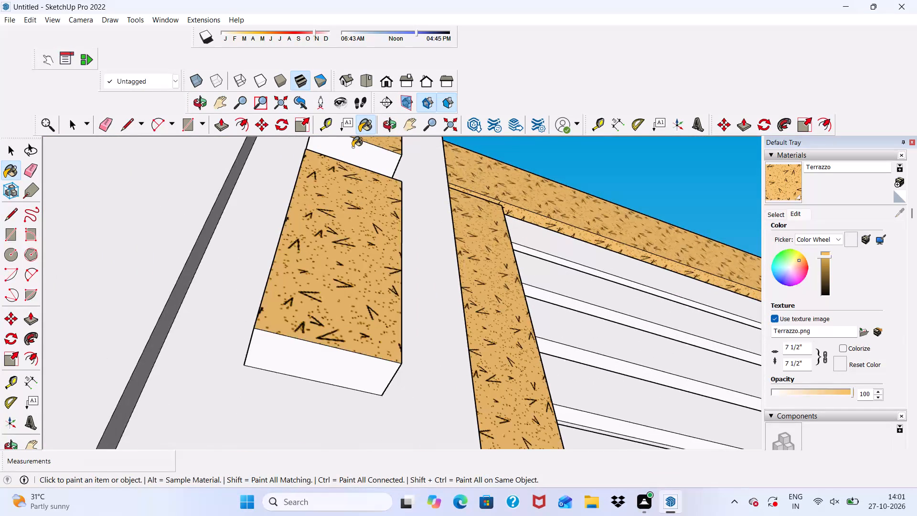
pyautogui.scroll(-6, 346, 199)
pyautogui.scroll(1, 310, 301)
pyautogui.click(310, 301)
pyautogui.scroll(-6, 324, 207)
pyautogui.scroll(4, 313, 373)
pyautogui.click(299, 400)
pyautogui.scroll(-6, 299, 284)
# Paint the slat-facing side face of the left leaf's stile with Terrazzo.
pyautogui.moveTo(315, 287); pyautogui.dragTo(121, 513, button='middle')
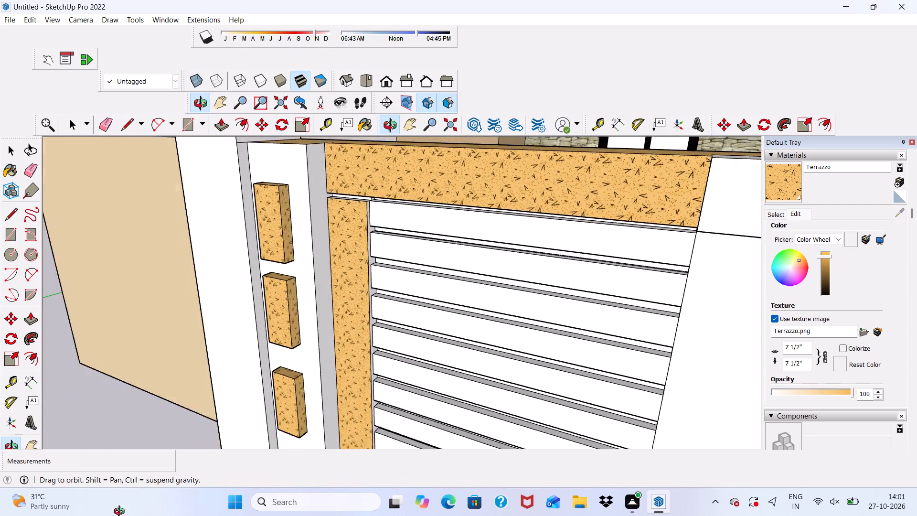
pyautogui.moveTo(121, 513); pyautogui.dragTo(100, 505, button='middle')
pyautogui.scroll(11, 351, 263)
pyautogui.click(378, 225)
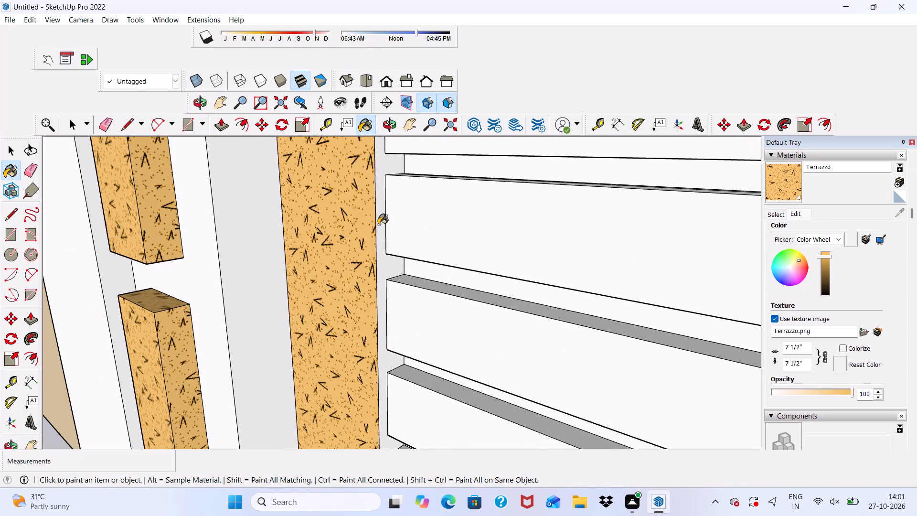
# Paint the top and bottom end faces of the left leaf's stile with Terrazzo.
pyautogui.scroll(-6, 378, 225)
pyautogui.scroll(-10, 319, 223)
pyautogui.moveTo(309, 234); pyautogui.dragTo(329, 341, button='middle')
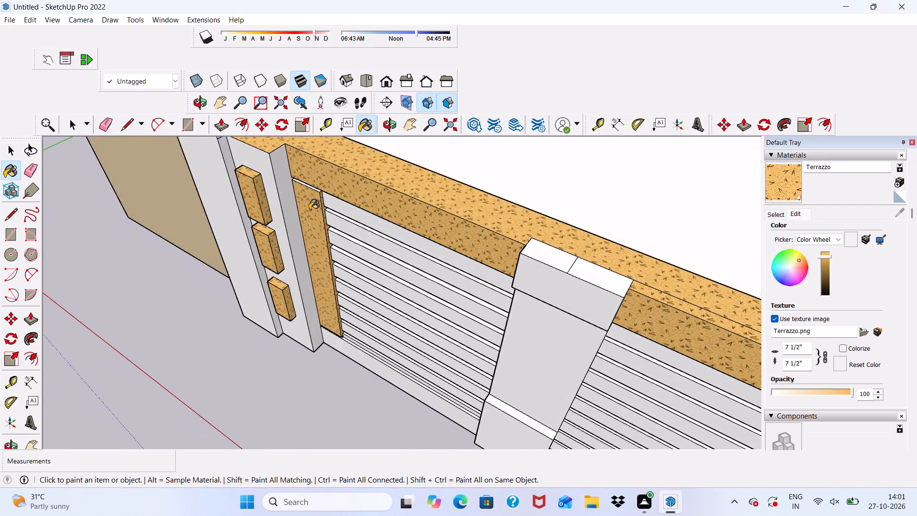
pyautogui.scroll(15, 310, 201)
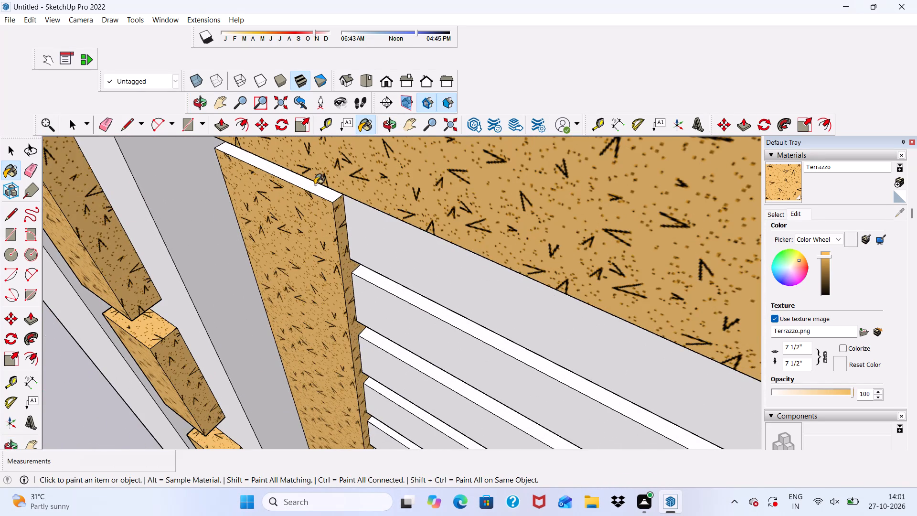
pyautogui.click(313, 191)
pyautogui.scroll(-12, 313, 187)
pyautogui.scroll(-5, 243, 180)
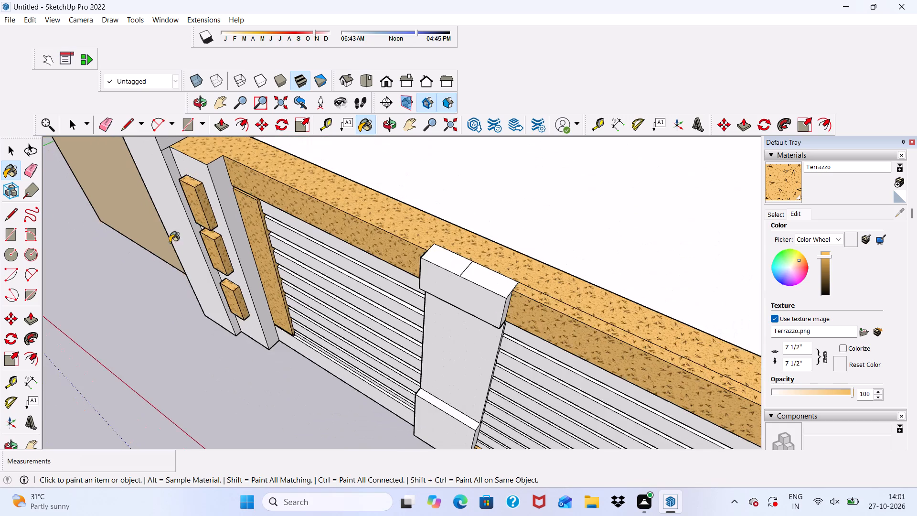
pyautogui.moveTo(232, 307); pyautogui.dragTo(312, 30, button='middle')
pyautogui.scroll(17, 277, 400)
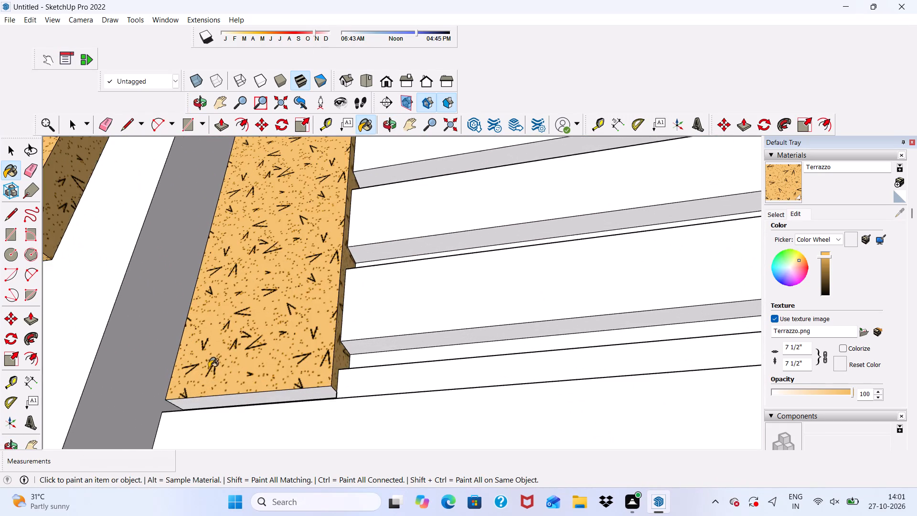
pyautogui.scroll(-1, 209, 370)
pyautogui.click(209, 392)
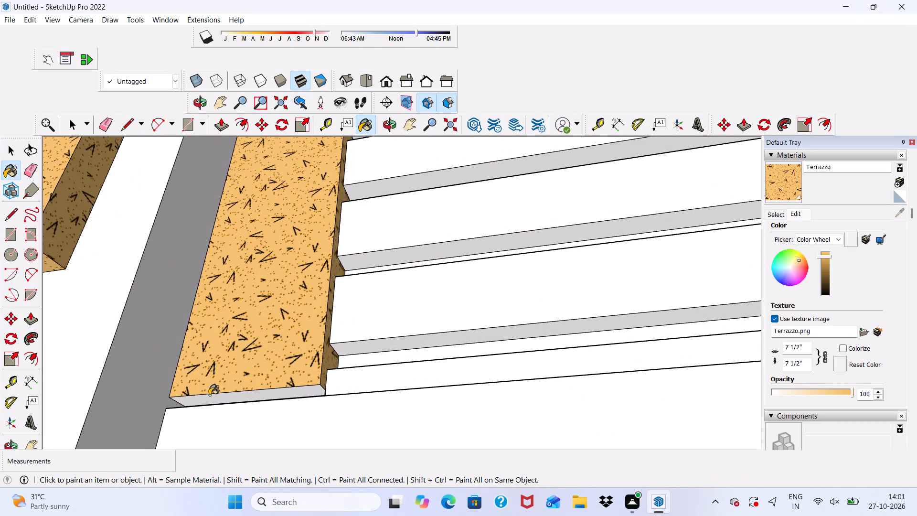
pyautogui.click(209, 397)
# Paint the front, top and underside faces of the left leaf's bottom rail with Terrazzo.
pyautogui.scroll(-17, 173, 324)
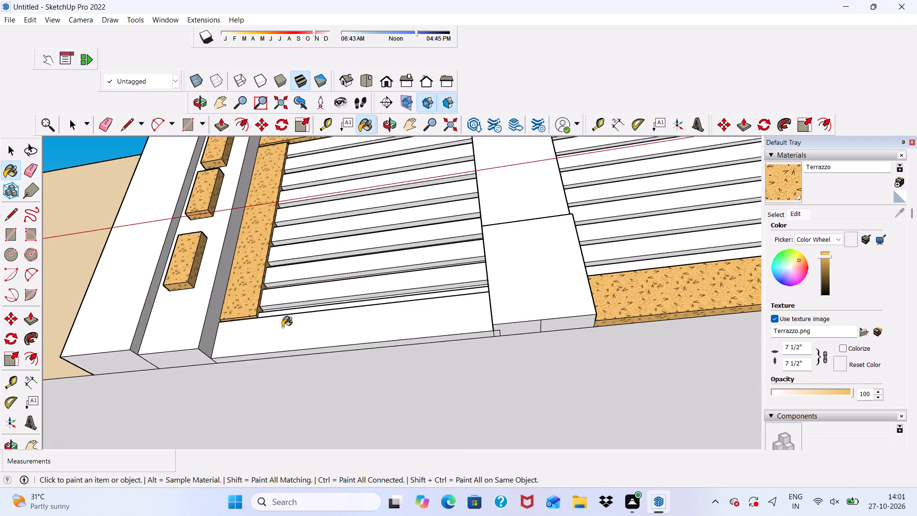
pyautogui.moveTo(282, 327); pyautogui.dragTo(304, 487, button='middle')
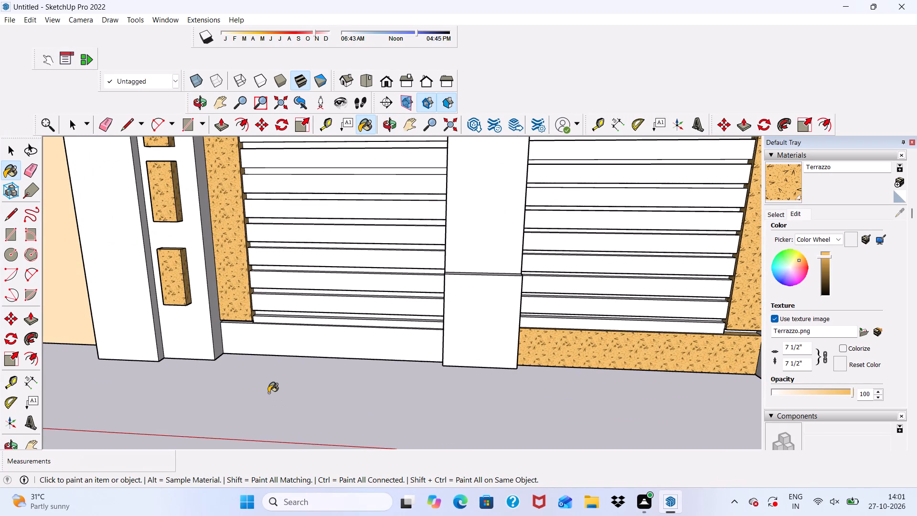
pyautogui.scroll(9, 267, 378)
pyautogui.scroll(5, 289, 282)
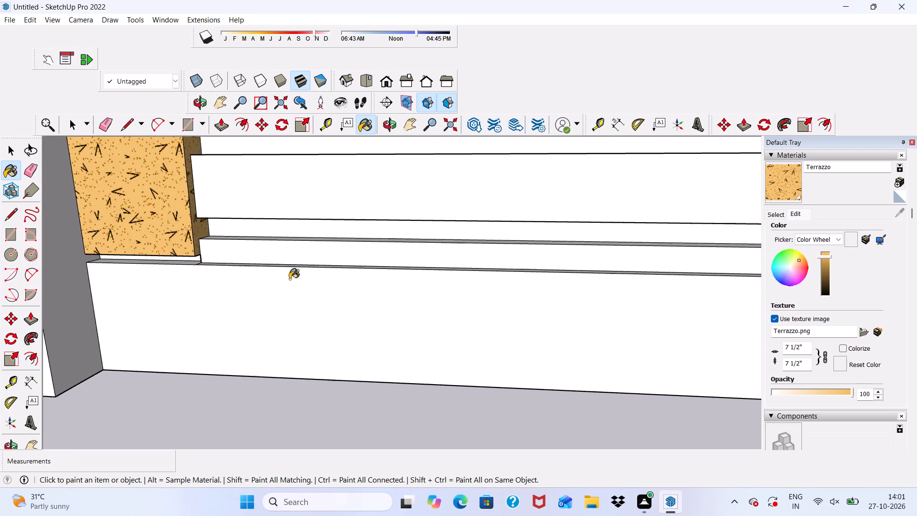
pyautogui.scroll(-16, 289, 279)
pyautogui.scroll(-3, 260, 359)
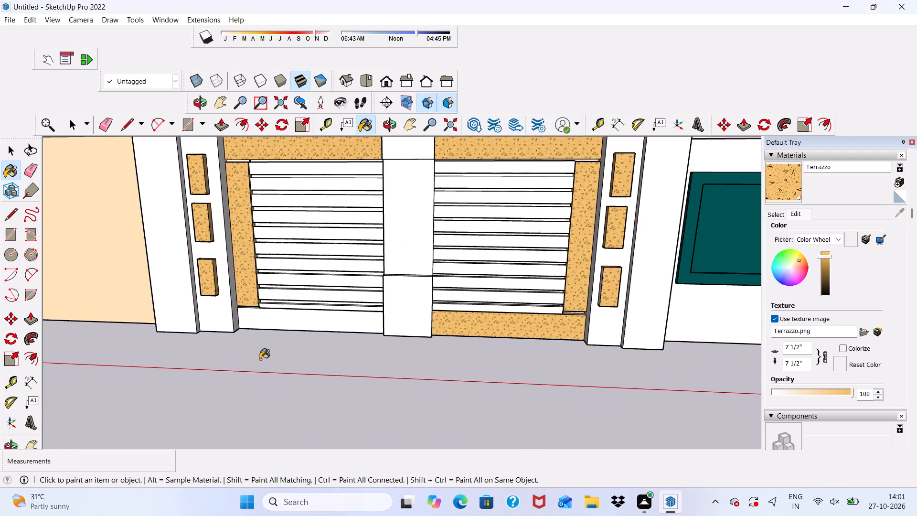
pyautogui.scroll(-2, 260, 359)
pyautogui.scroll(15, 352, 287)
pyautogui.click(234, 389)
pyautogui.scroll(5, 244, 349)
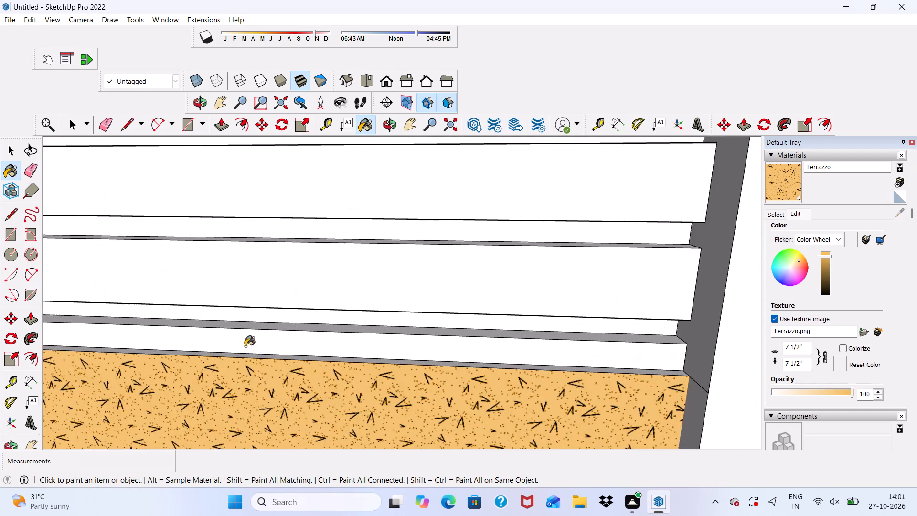
pyautogui.moveTo(250, 361); pyautogui.dragTo(248, 427, button='middle')
pyautogui.scroll(2, 232, 389)
pyautogui.click(236, 345)
pyautogui.scroll(-5, 236, 345)
pyautogui.scroll(1, 326, 409)
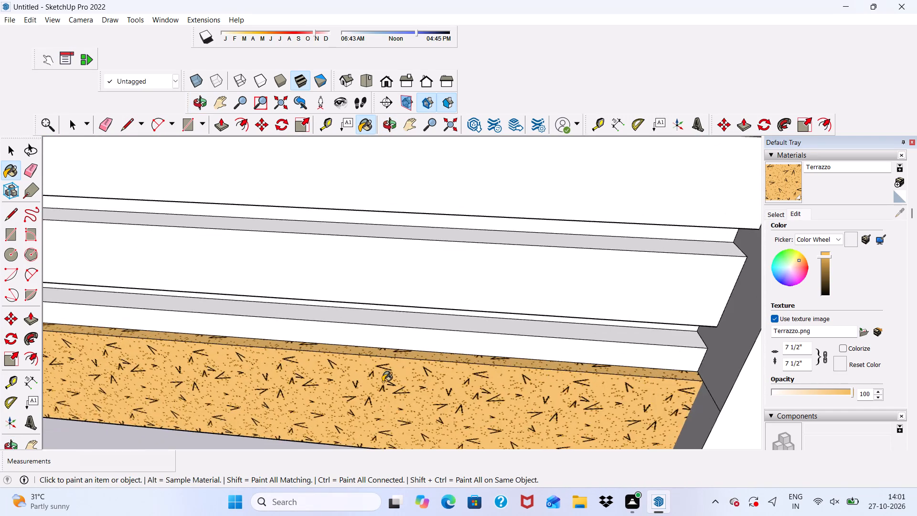
pyautogui.scroll(-5, 385, 378)
pyautogui.moveTo(424, 412); pyautogui.dragTo(373, 260, button='middle')
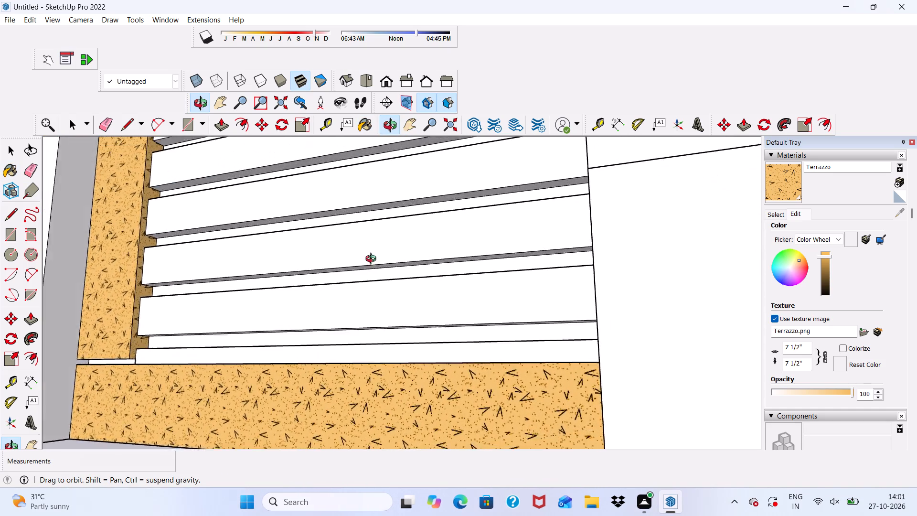
pyautogui.moveTo(373, 260); pyautogui.dragTo(442, 77, button='middle')
pyautogui.click(380, 364)
# Inspect the Terrazzo finish on both gate leaves and the post blocks from several angles.
pyautogui.scroll(-7, 364, 313)
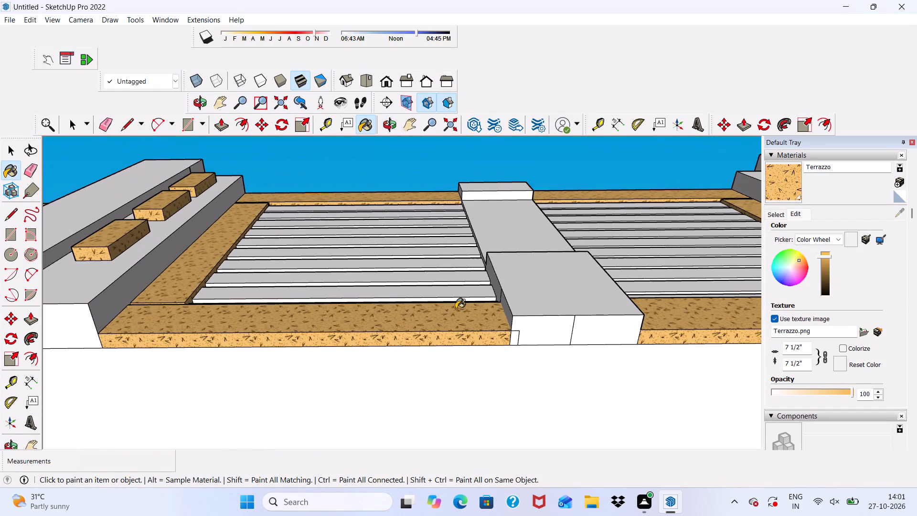
pyautogui.scroll(-1, 456, 309)
pyautogui.scroll(-5, 528, 310)
pyautogui.moveTo(370, 325); pyautogui.dragTo(248, 508, button='middle')
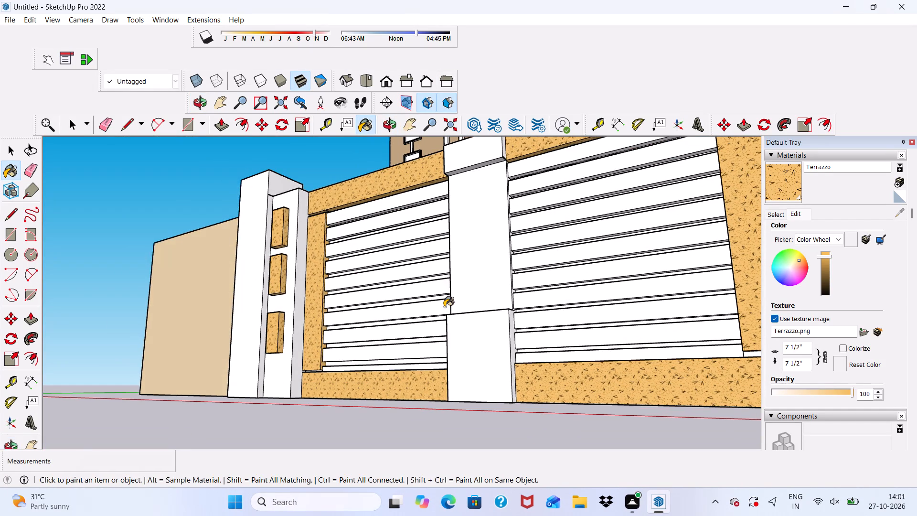
pyautogui.moveTo(444, 307); pyautogui.dragTo(474, 398, button='middle')
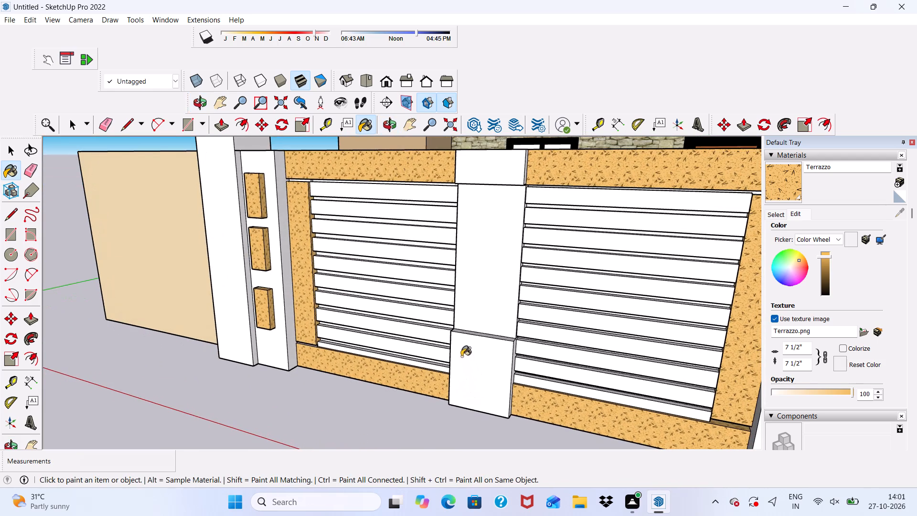
pyautogui.scroll(4, 289, 269)
pyautogui.scroll(-6, 291, 259)
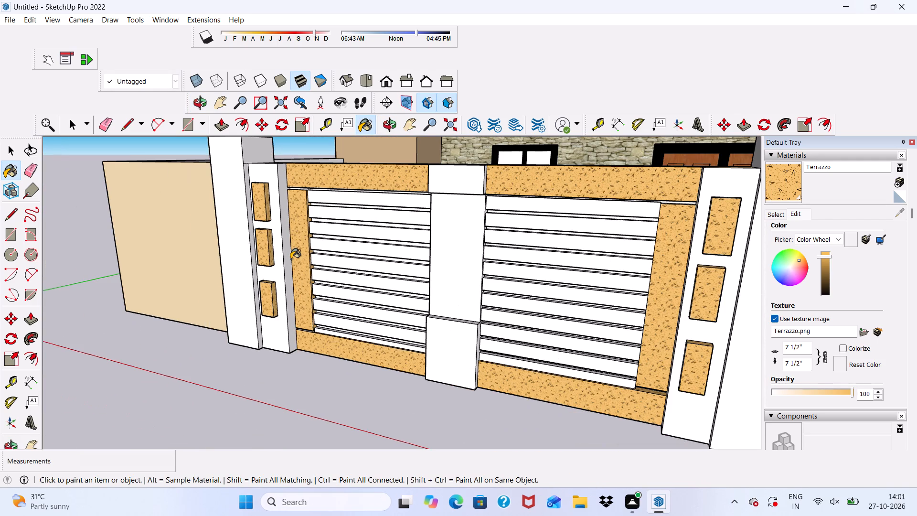
pyautogui.moveTo(291, 259); pyautogui.dragTo(477, 229, button='middle')
pyautogui.scroll(-1, 472, 235)
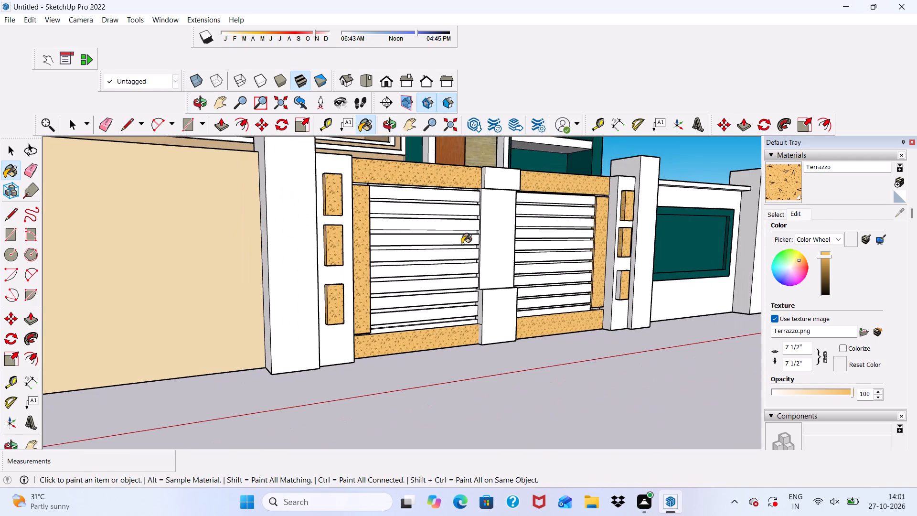
pyautogui.moveTo(417, 274); pyautogui.dragTo(364, 291, button='middle')
pyautogui.scroll(-5, 433, 232)
pyautogui.scroll(6, 382, 244)
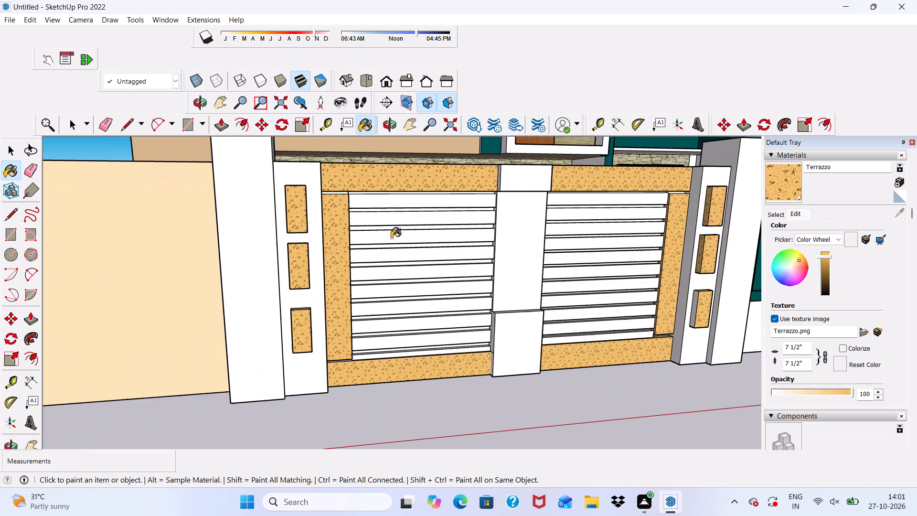
pyautogui.scroll(-4, 373, 247)
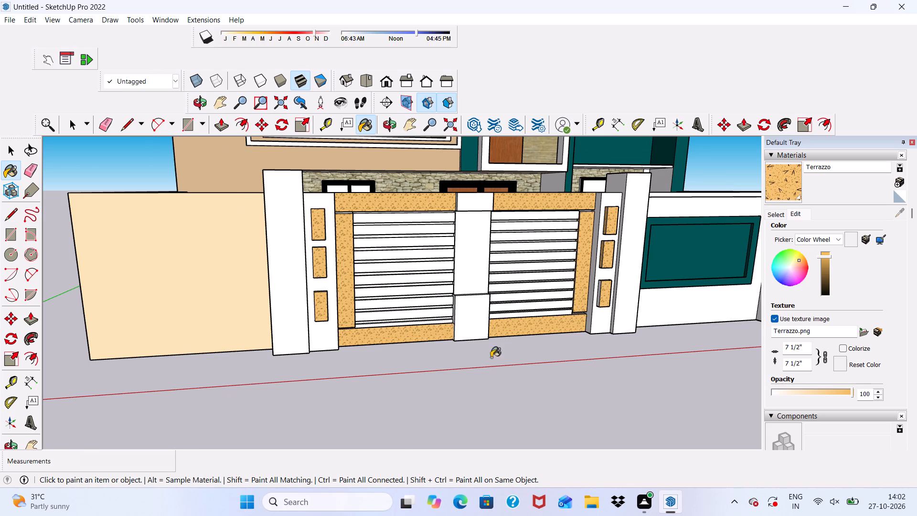
# Paint the central gate post's lower block front, its top ledge and the shaft front with Color M05 from the Colors collection.
pyautogui.scroll(9, 495, 344)
pyautogui.scroll(-1, 454, 258)
pyautogui.moveTo(453, 258); pyautogui.dragTo(367, 274, button='middle')
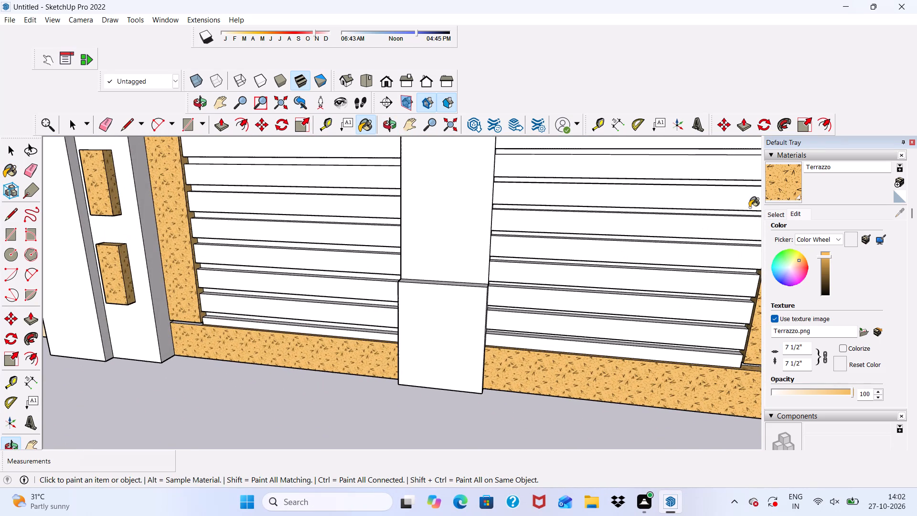
pyautogui.click(776, 210)
pyautogui.scroll(-2, 722, 252)
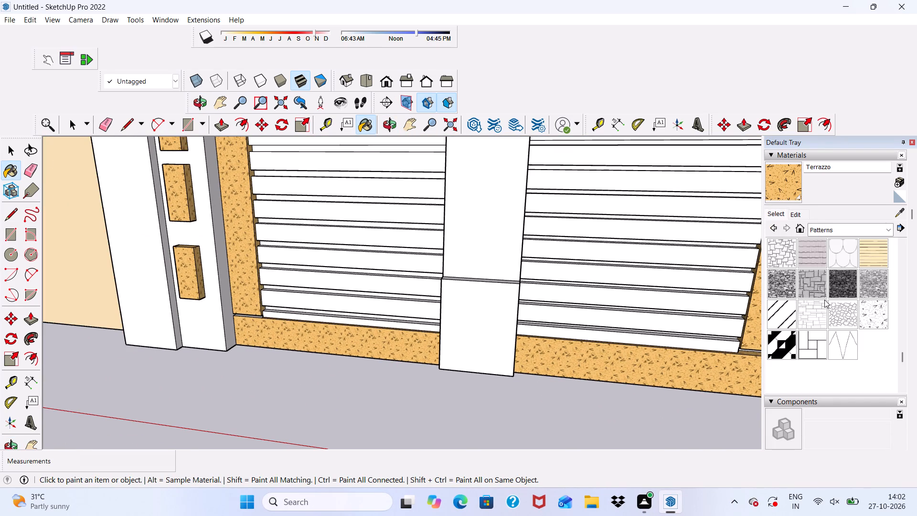
pyautogui.scroll(3, 820, 242)
pyautogui.click(887, 341)
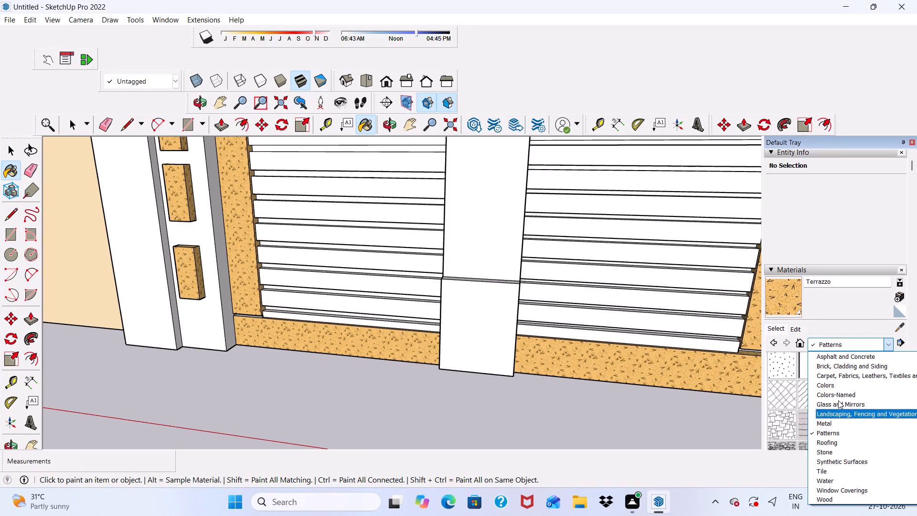
pyautogui.click(836, 383)
pyautogui.scroll(-5, 826, 352)
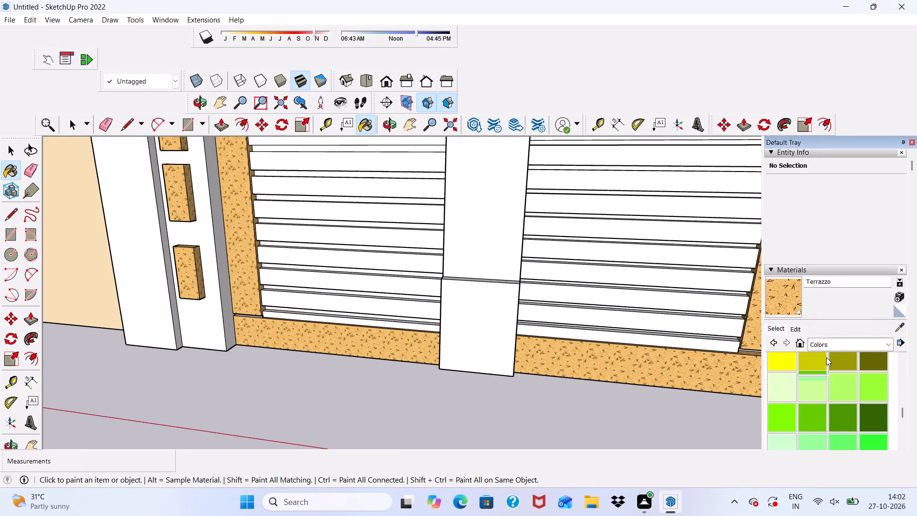
pyautogui.scroll(-14, 826, 357)
pyautogui.scroll(1, 826, 351)
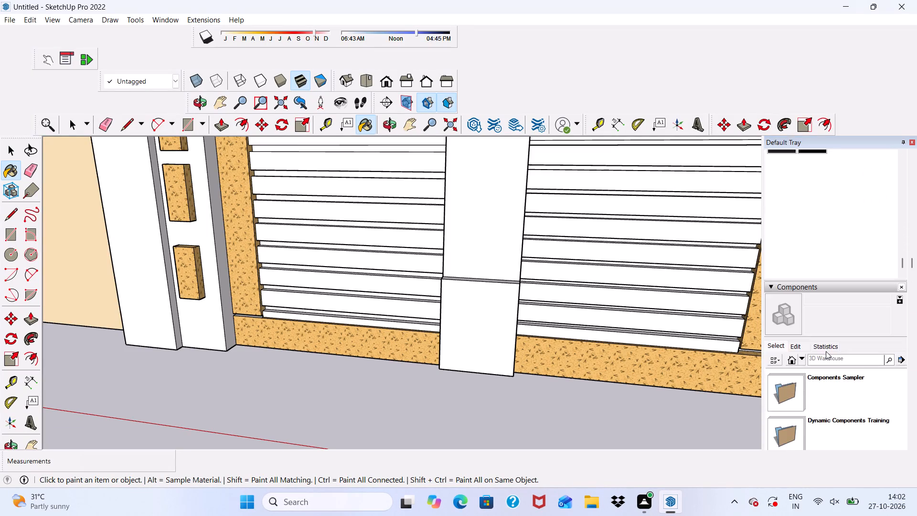
pyautogui.scroll(4, 826, 351)
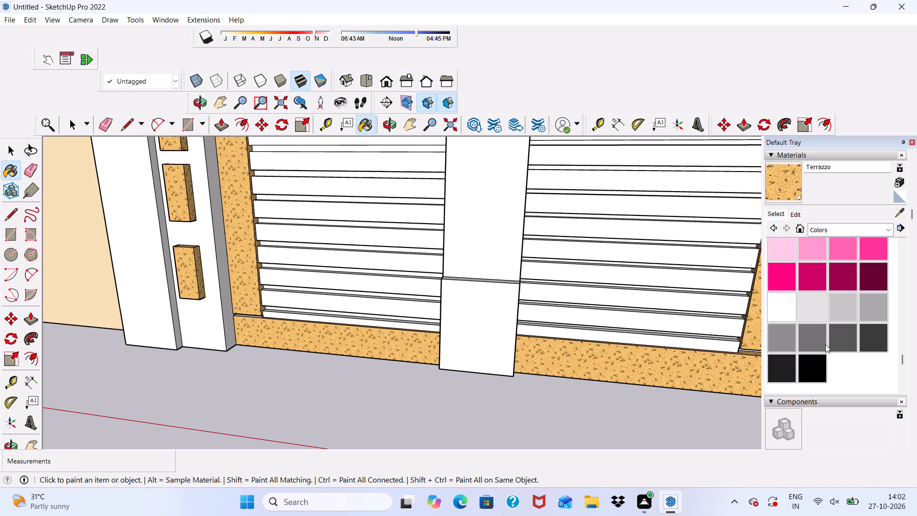
pyautogui.click(807, 335)
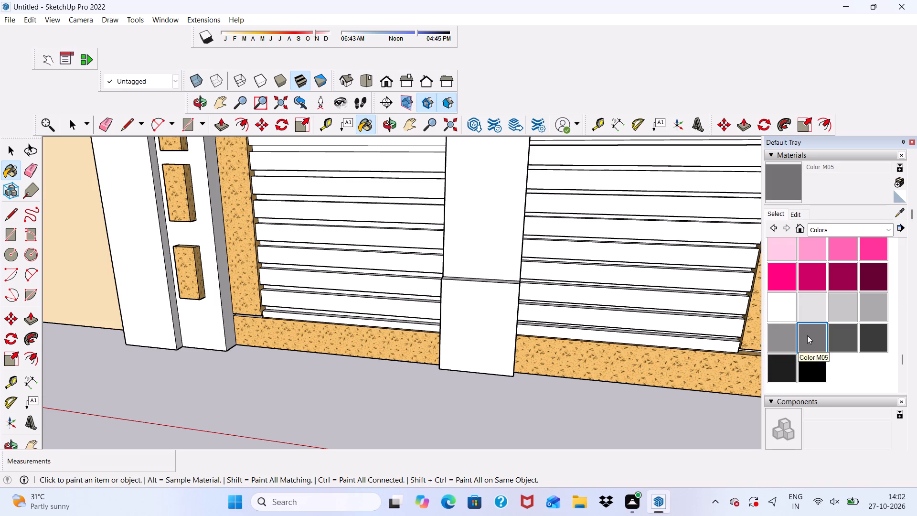
pyautogui.scroll(4, 562, 352)
pyautogui.click(446, 294)
pyautogui.scroll(9, 446, 252)
pyautogui.click(445, 238)
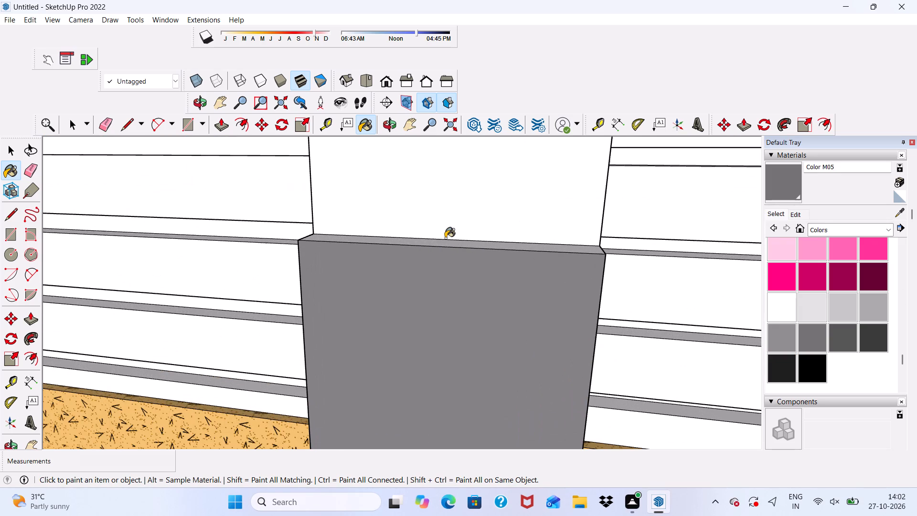
pyautogui.moveTo(447, 256); pyautogui.dragTo(461, 315, button='middle')
pyautogui.click(453, 260)
# Paint the central post's lower block and shaft sides facing the left leaf with Color M05.
pyautogui.scroll(-1, 449, 271)
pyautogui.moveTo(641, 250); pyautogui.dragTo(785, 220, button='middle')
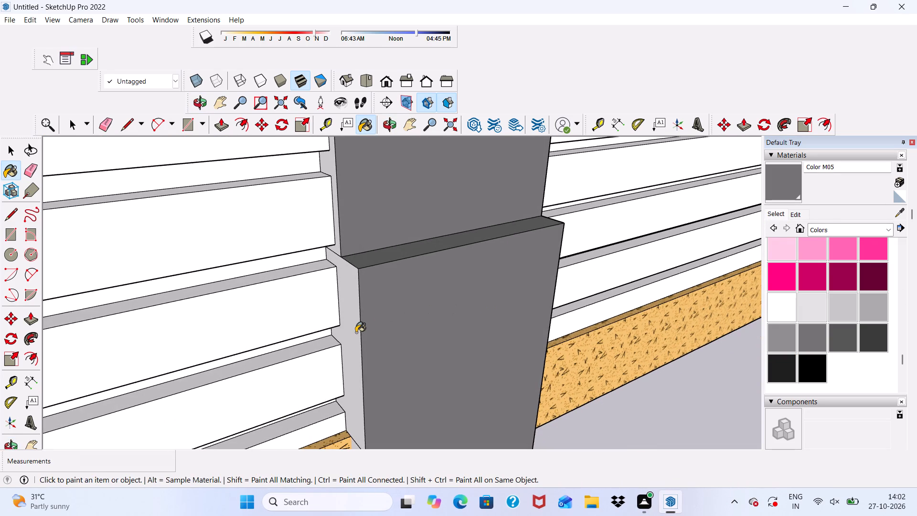
pyautogui.click(356, 333)
pyautogui.scroll(6, 345, 224)
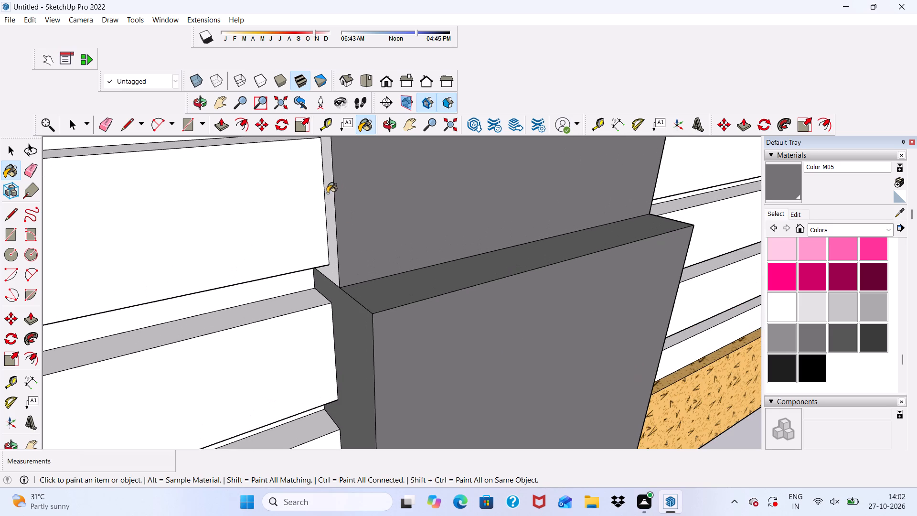
pyautogui.click(333, 190)
# Paint the central post's lower block and shaft sides facing the right leaf with Color M05.
pyautogui.scroll(-15, 319, 245)
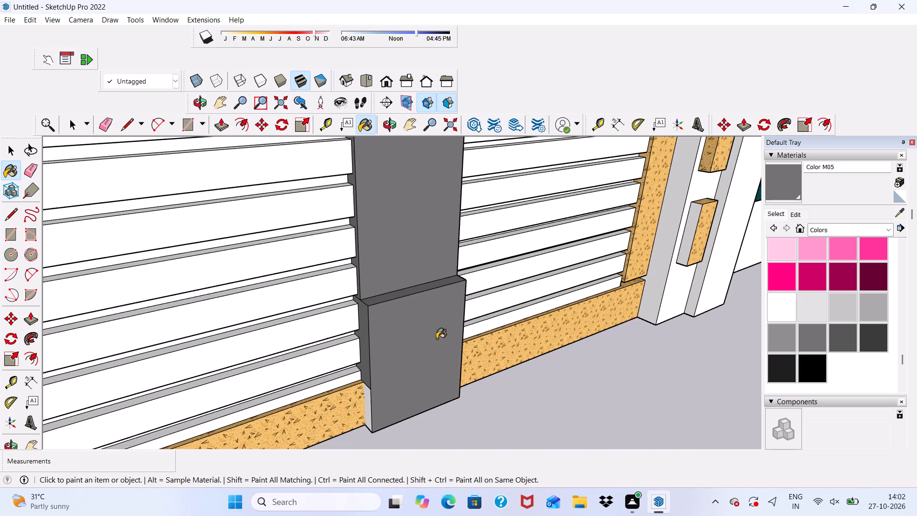
pyautogui.moveTo(437, 339); pyautogui.dragTo(112, 344, button='middle')
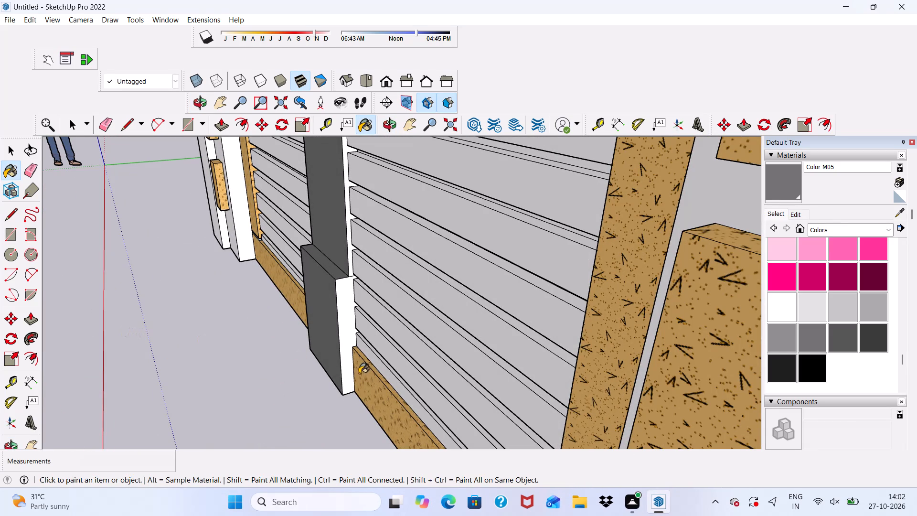
pyautogui.scroll(3, 345, 323)
pyautogui.click(345, 323)
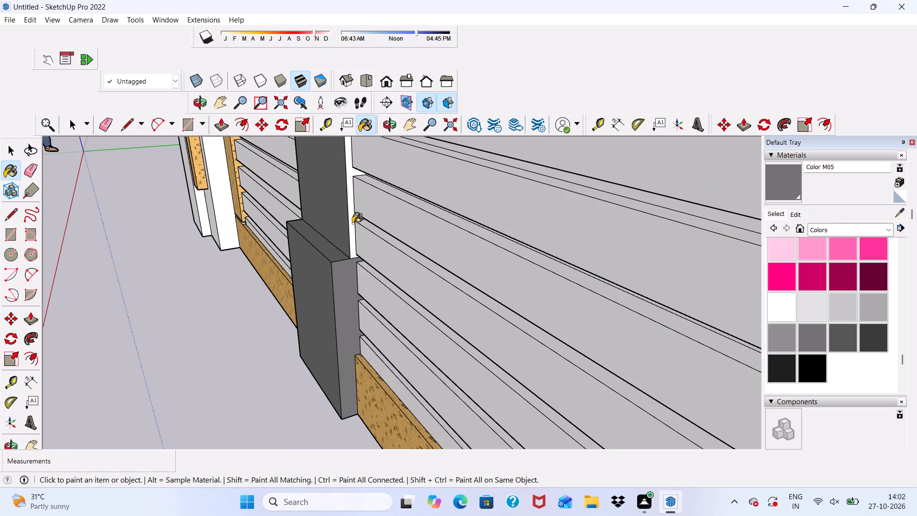
pyautogui.click(352, 223)
# Paint the front and right-leaf-facing side of the central post's cap block with Color M05.
pyautogui.scroll(-12, 352, 226)
pyautogui.scroll(-4, 385, 286)
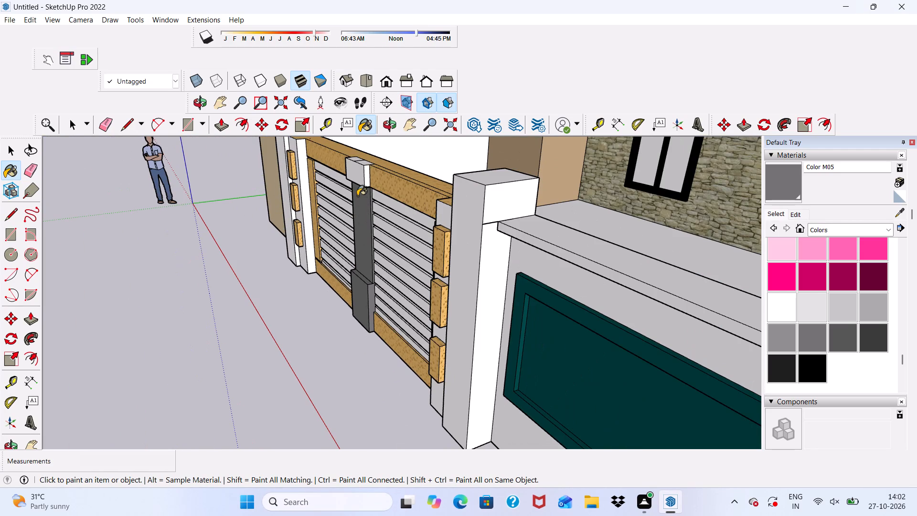
pyautogui.moveTo(357, 196); pyautogui.dragTo(420, 247, button='middle')
pyautogui.scroll(9, 438, 266)
pyautogui.click(284, 171)
pyautogui.scroll(-5, 284, 171)
pyautogui.scroll(8, 302, 230)
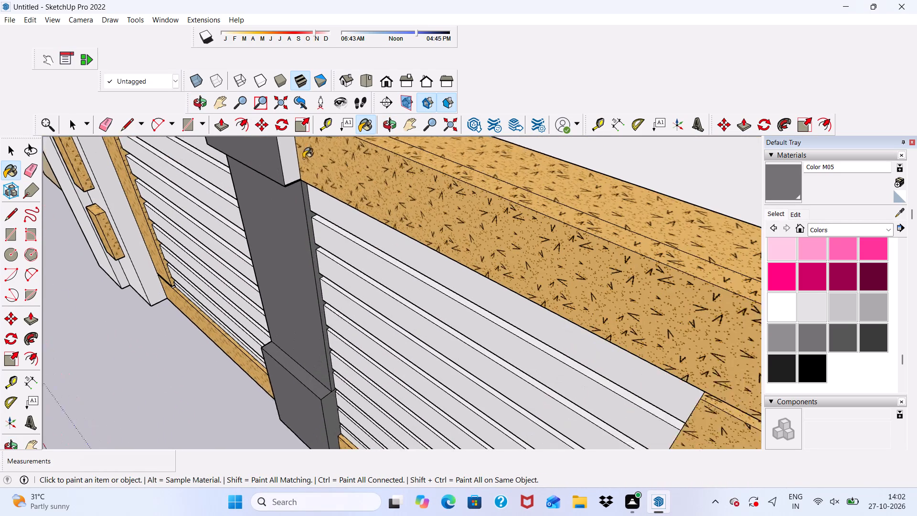
pyautogui.scroll(2, 303, 158)
pyautogui.click(284, 157)
pyautogui.scroll(-5, 306, 230)
pyautogui.scroll(6, 303, 171)
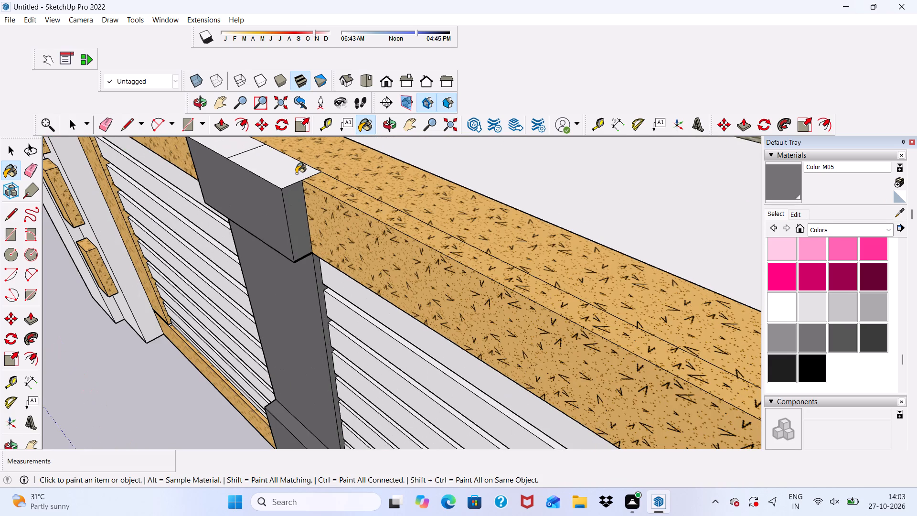
# Paint the top faces and left-leaf-facing side of the central post's cap block with Color M05.
pyautogui.click(296, 173)
pyautogui.scroll(1, 241, 164)
pyautogui.click(220, 150)
pyautogui.scroll(-1, 235, 206)
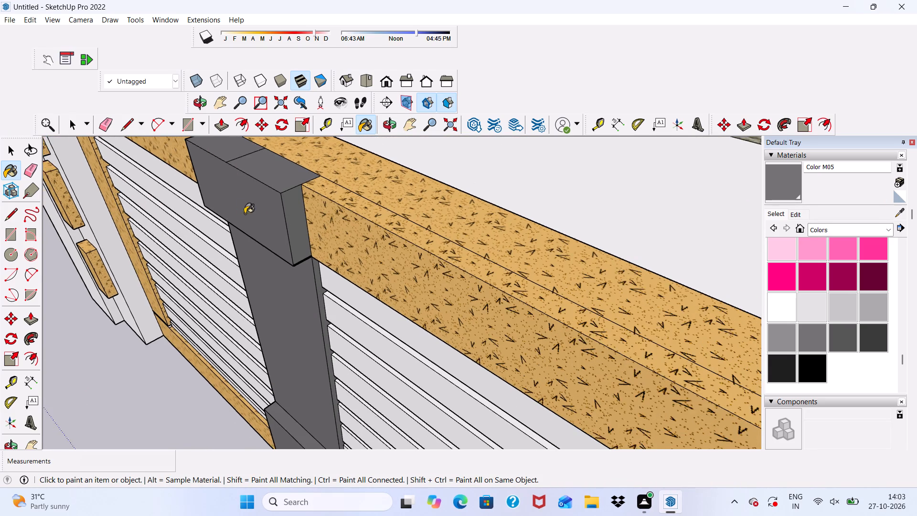
pyautogui.moveTo(269, 215); pyautogui.dragTo(549, 181, button='middle')
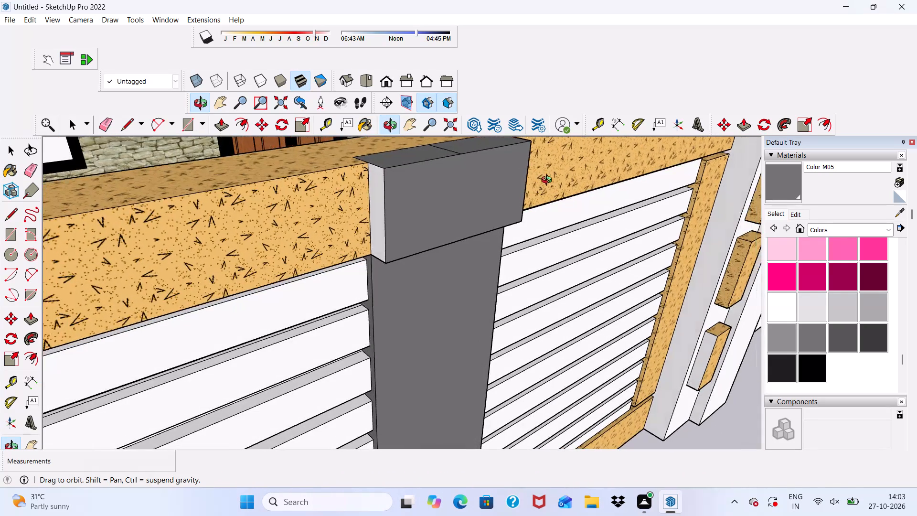
pyautogui.moveTo(549, 181); pyautogui.dragTo(549, 183, button='middle')
pyautogui.scroll(1, 375, 228)
pyautogui.click(385, 202)
pyautogui.scroll(-12, 385, 202)
# Paint the fronts of the upper seven slats in the gate's left leaf with Color M05.
pyautogui.moveTo(320, 343); pyautogui.dragTo(310, 241, button='middle')
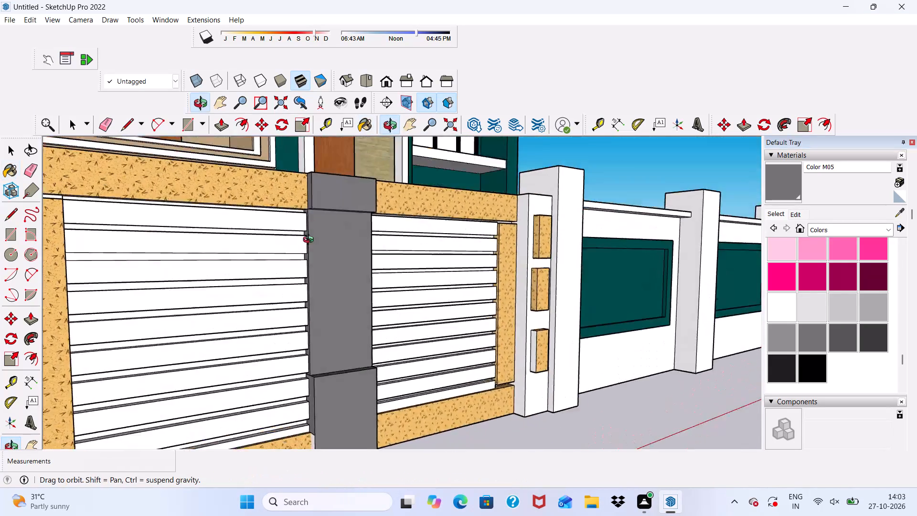
pyautogui.moveTo(310, 241); pyautogui.dragTo(226, 220, button='middle')
pyautogui.scroll(9, 222, 236)
pyautogui.scroll(-1, 233, 206)
pyautogui.click(233, 206)
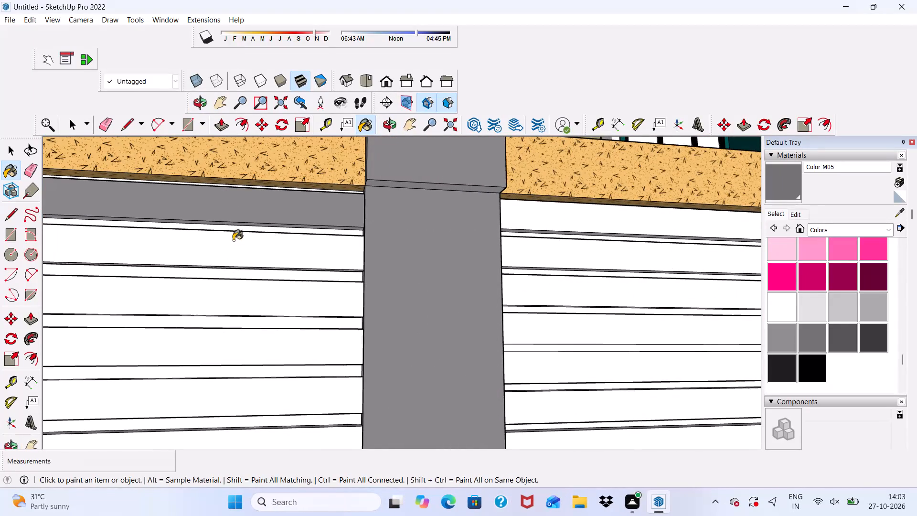
pyautogui.click(233, 242)
pyautogui.click(229, 297)
pyautogui.click(235, 340)
pyautogui.click(247, 395)
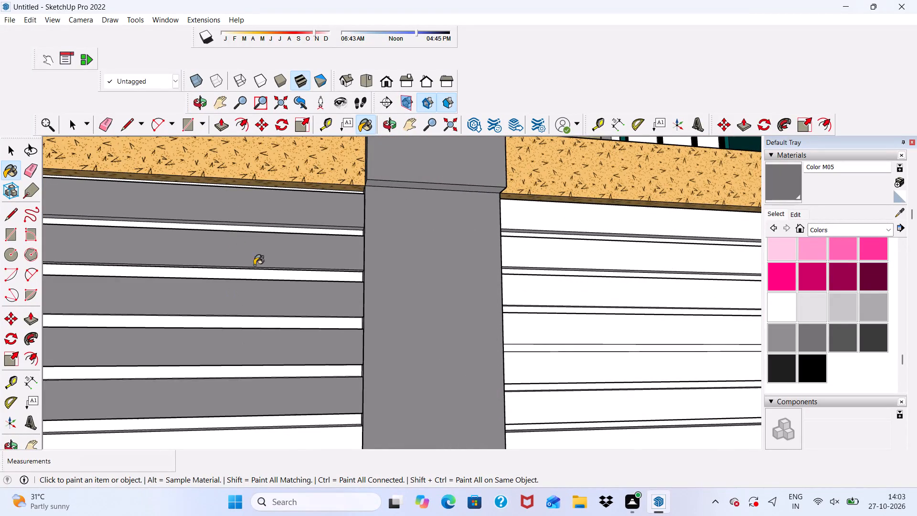
pyautogui.scroll(-6, 266, 215)
pyautogui.scroll(6, 265, 364)
pyautogui.click(260, 343)
pyautogui.click(261, 396)
# Paint the fronts of the remaining lower slats in the left leaf, down to the bottom rail, with Color M05.
pyautogui.scroll(-7, 258, 239)
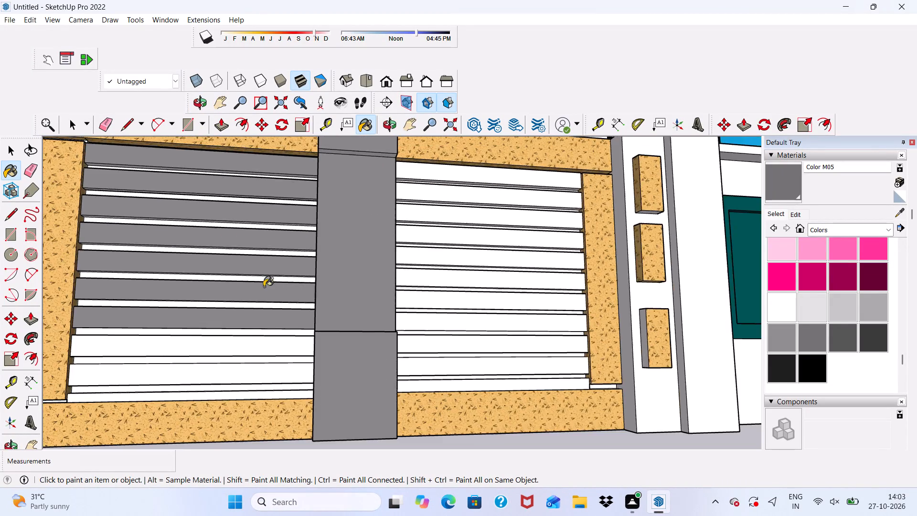
pyautogui.scroll(7, 264, 355)
pyautogui.click(261, 335)
pyautogui.click(253, 387)
pyautogui.scroll(-5, 248, 363)
pyautogui.scroll(4, 247, 396)
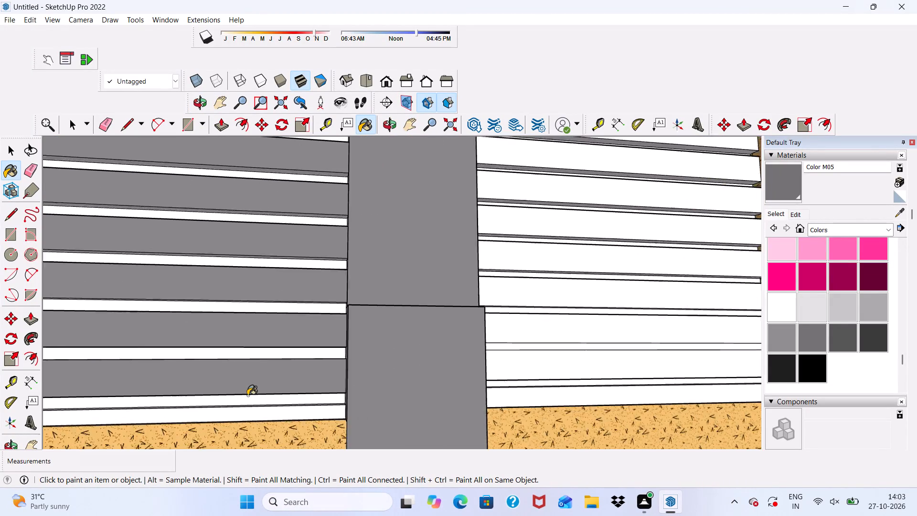
pyautogui.scroll(1, 247, 396)
pyautogui.click(216, 419)
pyautogui.scroll(-4, 257, 222)
# Paint the top edges of the upper slats in the left leaf with Color M05.
pyautogui.moveTo(286, 233); pyautogui.dragTo(186, 484, button='middle')
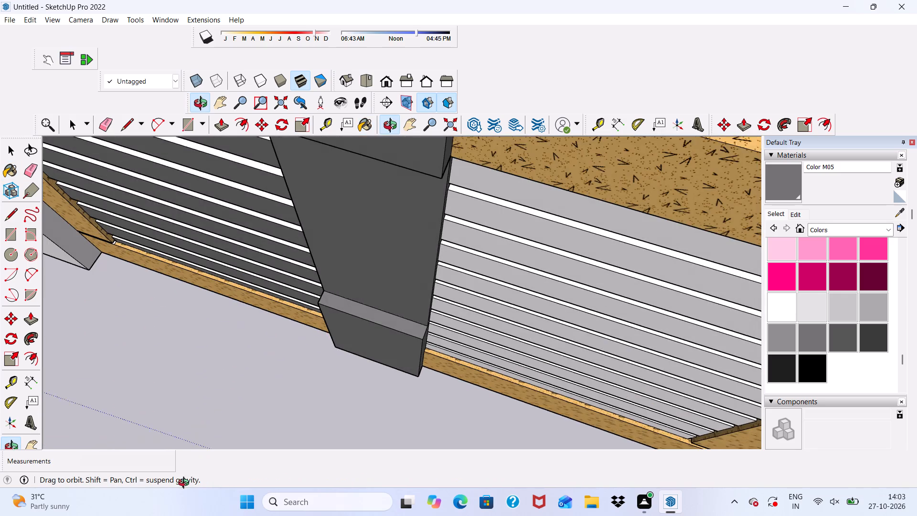
pyautogui.moveTo(186, 484); pyautogui.dragTo(186, 481, button='middle')
pyautogui.scroll(-7, 267, 319)
pyautogui.scroll(6, 216, 287)
pyautogui.scroll(6, 275, 190)
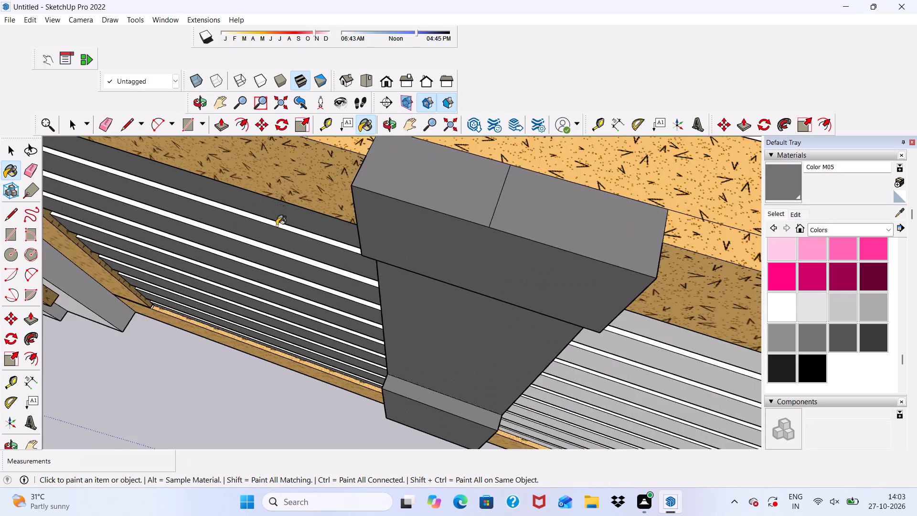
pyautogui.scroll(13, 277, 226)
pyautogui.click(277, 224)
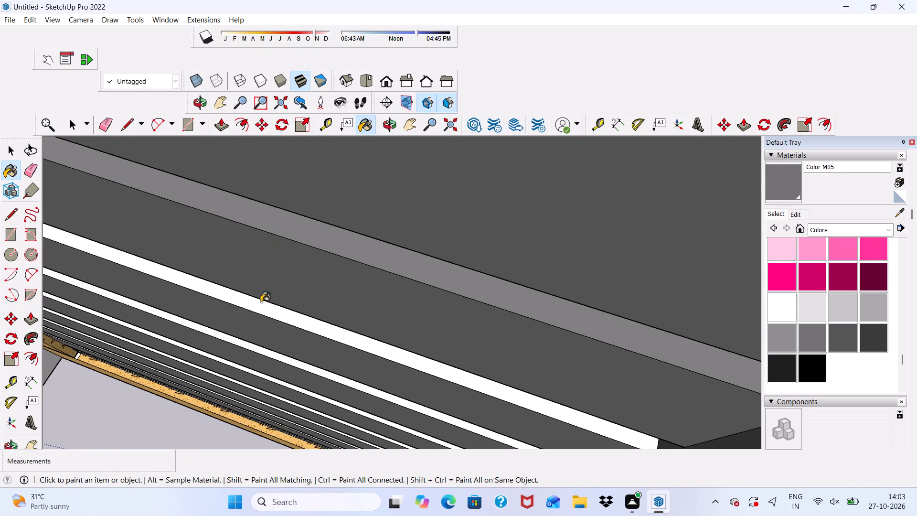
pyautogui.click(261, 305)
pyautogui.scroll(-6, 263, 160)
pyautogui.scroll(11, 286, 344)
pyautogui.click(285, 285)
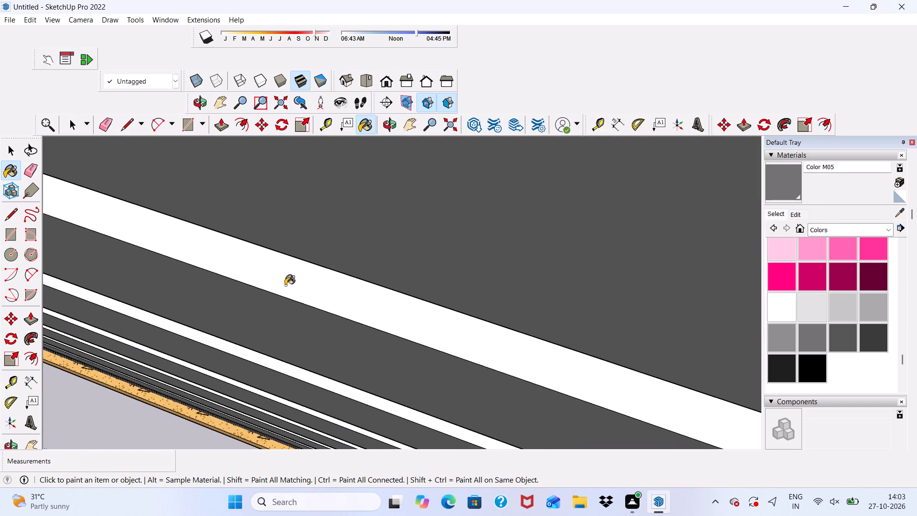
pyautogui.scroll(-6, 285, 247)
pyautogui.scroll(6, 288, 340)
pyautogui.click(287, 340)
pyautogui.scroll(-11, 282, 295)
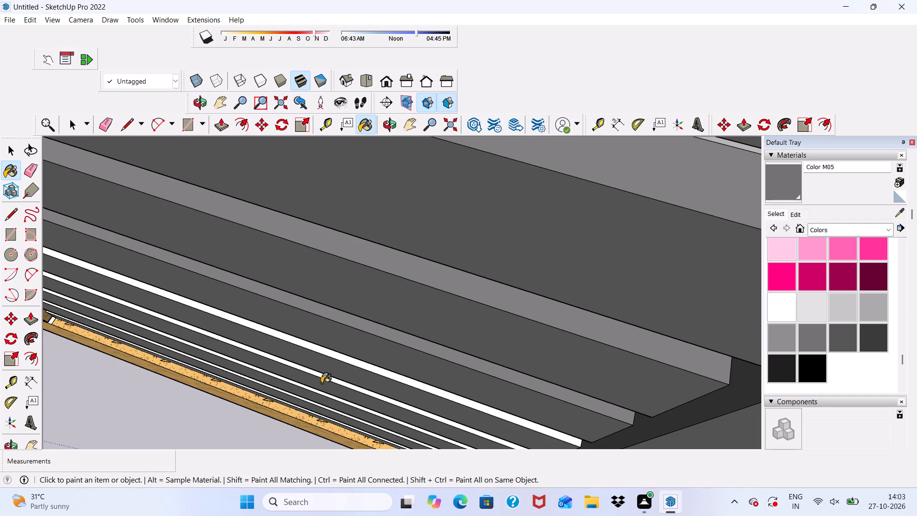
# Paint the top edges of the left leaf's lower slats, continuing toward the bottom rail, with Color M05.
pyautogui.moveTo(321, 383); pyautogui.dragTo(301, 328, button='middle')
pyautogui.scroll(4, 312, 296)
pyautogui.click(322, 278)
pyautogui.scroll(-1, 290, 361)
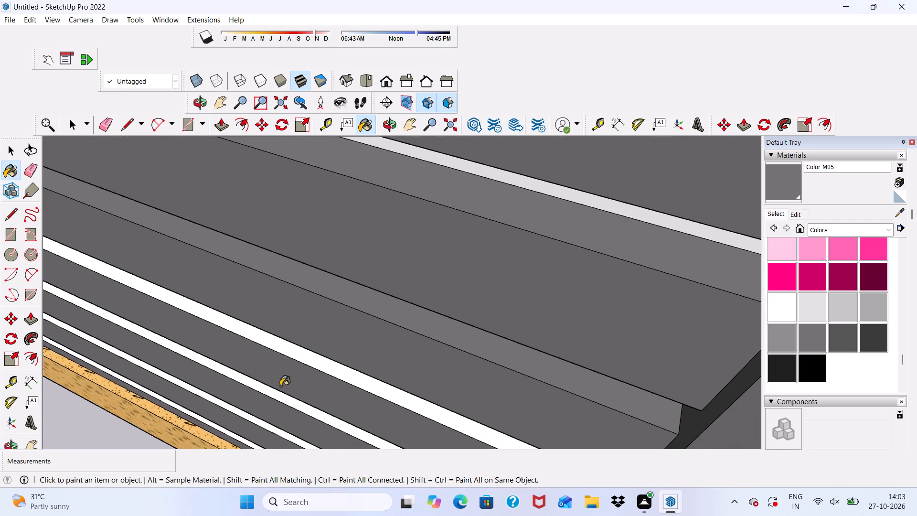
pyautogui.click(284, 351)
pyautogui.scroll(-1, 235, 400)
pyautogui.scroll(5, 229, 411)
pyautogui.scroll(-1, 239, 356)
pyautogui.click(240, 354)
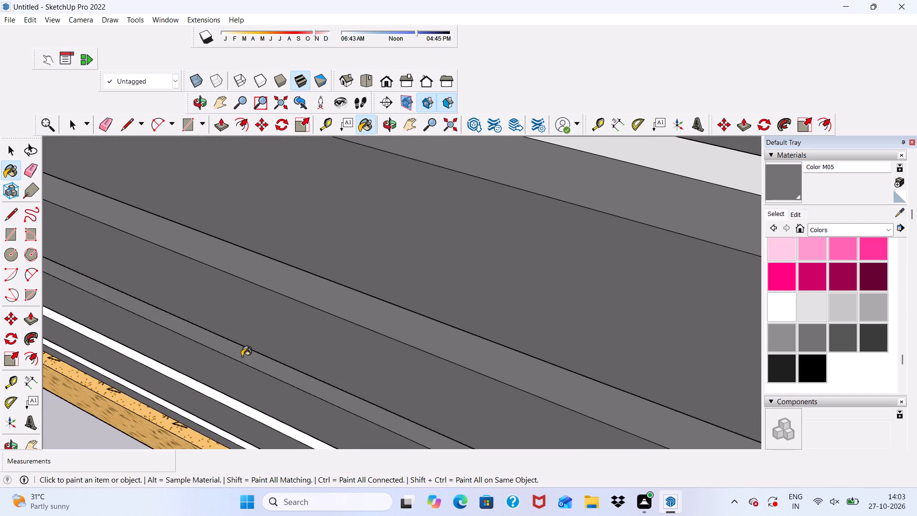
pyautogui.scroll(5, 223, 402)
pyautogui.click(222, 398)
pyautogui.scroll(-7, 226, 334)
pyautogui.scroll(7, 208, 415)
pyautogui.scroll(-1, 208, 412)
pyautogui.scroll(4, 208, 410)
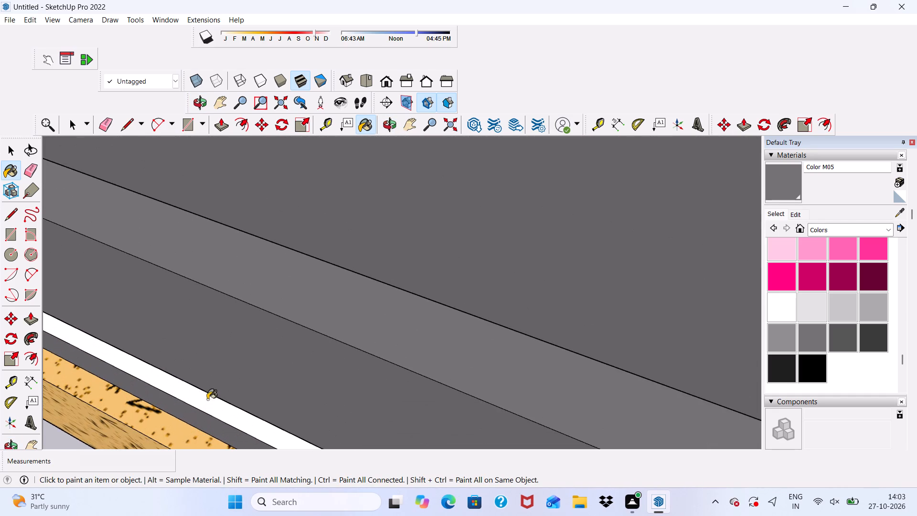
pyautogui.scroll(-4, 221, 326)
# Paint the undersides of the lowest slats in the left leaf with Color M05.
pyautogui.moveTo(221, 326); pyautogui.dragTo(282, 192, button='middle')
pyautogui.scroll(-7, 275, 188)
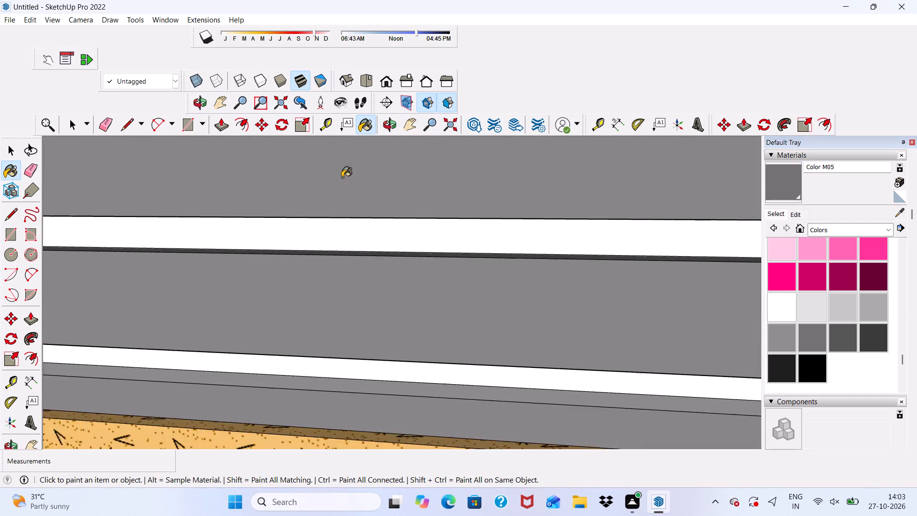
pyautogui.scroll(-3, 342, 177)
pyautogui.moveTo(358, 315); pyautogui.dragTo(370, 25, button='middle')
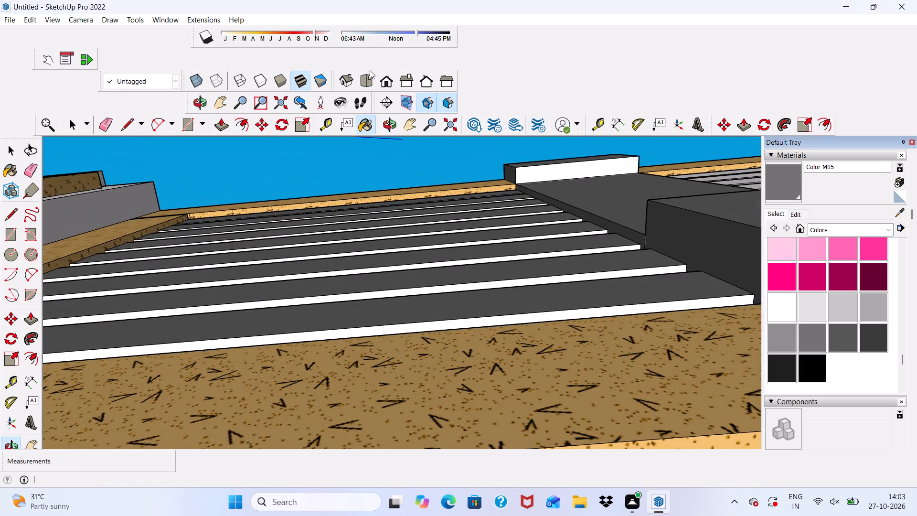
pyautogui.scroll(6, 368, 478)
pyautogui.scroll(-1, 358, 376)
pyautogui.scroll(5, 356, 294)
pyautogui.scroll(5, 322, 380)
pyautogui.click(320, 397)
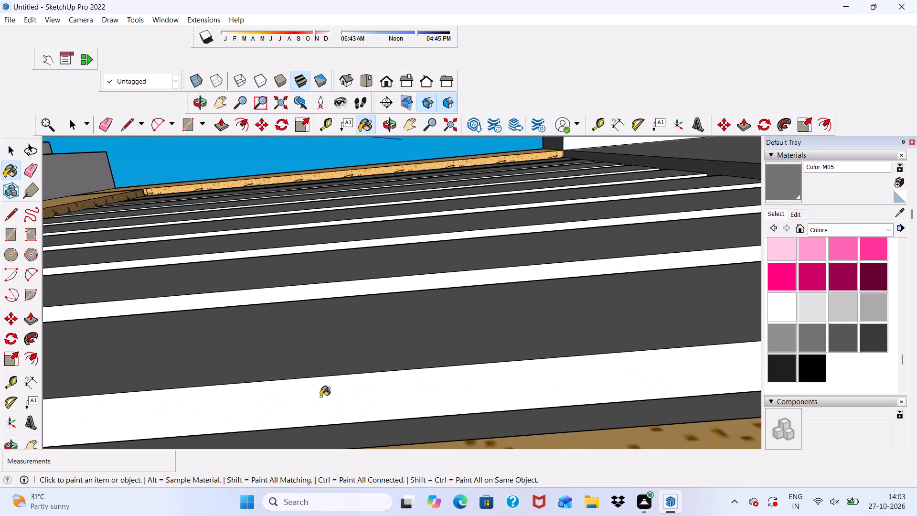
pyautogui.scroll(3, 301, 287)
pyautogui.click(288, 287)
pyautogui.scroll(5, 284, 235)
pyautogui.click(284, 226)
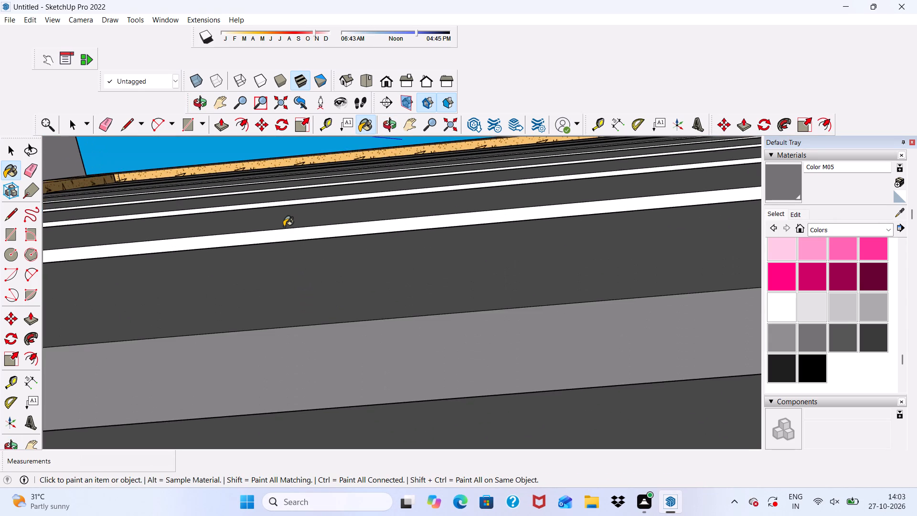
pyautogui.click(279, 234)
# Paint the undersides of the left leaf's middle slats with Color M05, working up from the lowest ones.
pyautogui.scroll(-6, 279, 234)
pyautogui.scroll(3, 292, 233)
pyautogui.scroll(-4, 280, 195)
pyautogui.scroll(10, 280, 191)
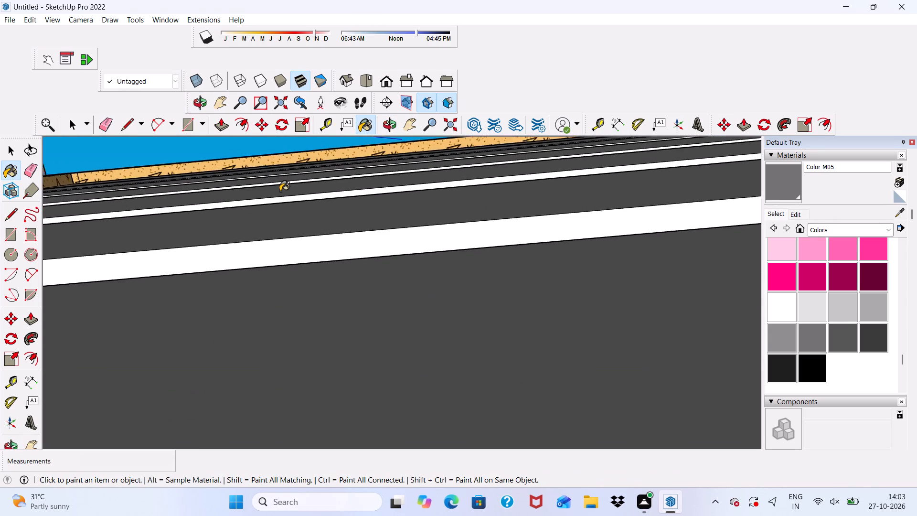
pyautogui.scroll(1, 280, 227)
pyautogui.click(268, 278)
pyautogui.scroll(-7, 268, 278)
pyautogui.scroll(7, 262, 263)
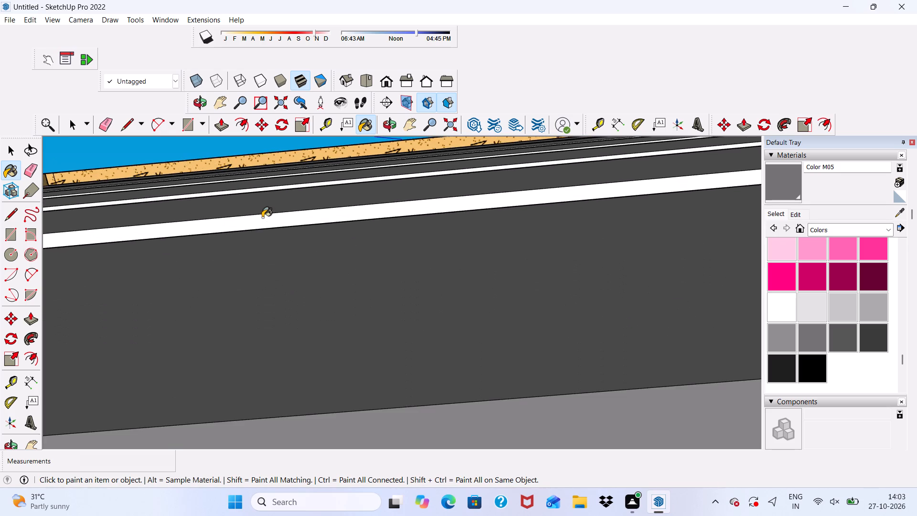
pyautogui.scroll(3, 262, 217)
pyautogui.click(262, 217)
pyautogui.scroll(-5, 262, 217)
pyautogui.scroll(11, 325, 196)
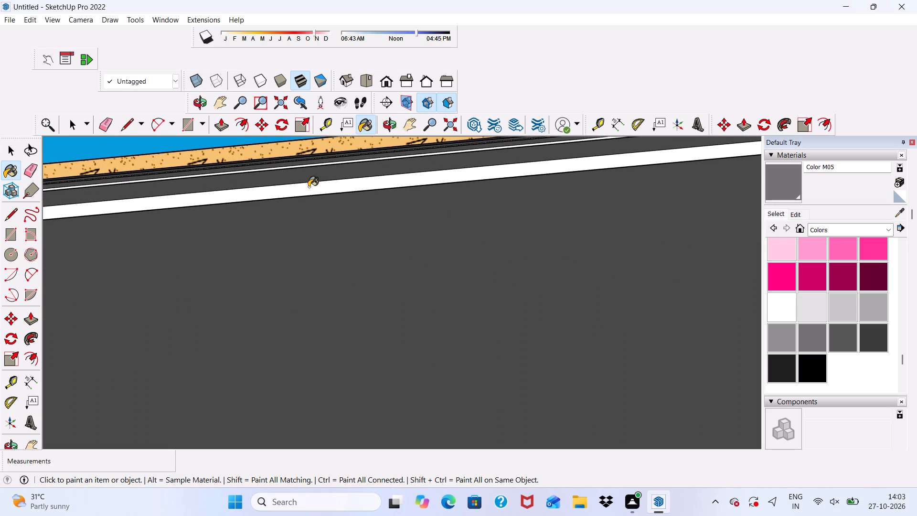
pyautogui.click(309, 187)
pyautogui.scroll(-11, 309, 192)
pyautogui.scroll(11, 288, 215)
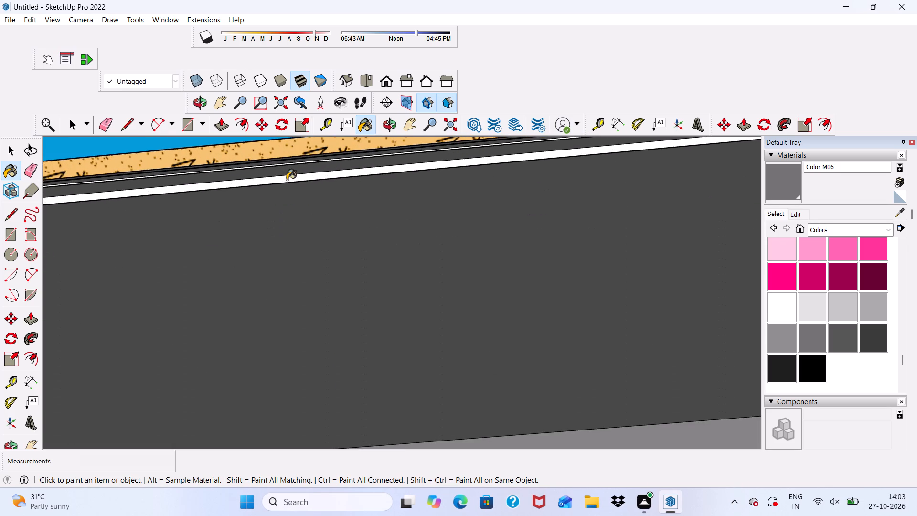
pyautogui.click(287, 180)
# Paint the undersides of the uppermost slats in the left leaf with Color M05.
pyautogui.scroll(-8, 287, 180)
pyautogui.moveTo(306, 237); pyautogui.dragTo(320, 307, button='middle')
pyautogui.scroll(1, 314, 286)
pyautogui.scroll(-6, 300, 259)
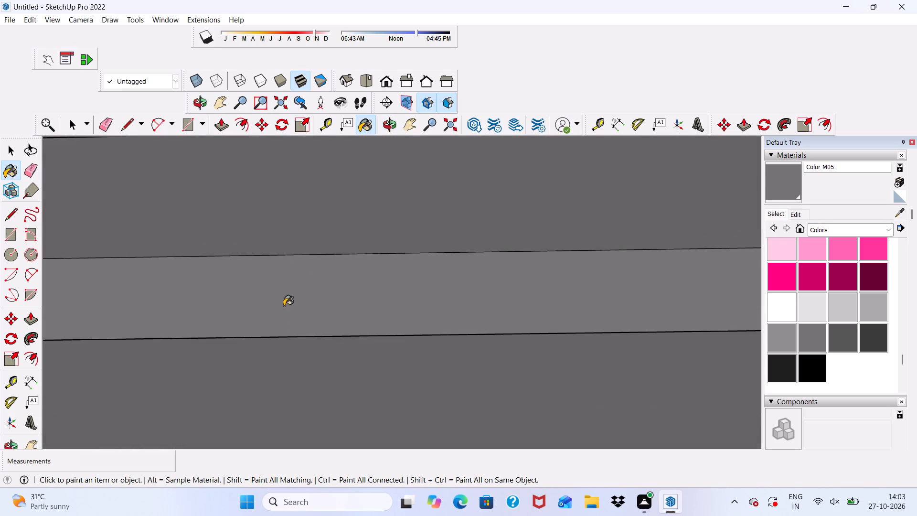
pyautogui.scroll(-20, 284, 306)
pyautogui.scroll(6, 277, 185)
pyautogui.scroll(2, 268, 250)
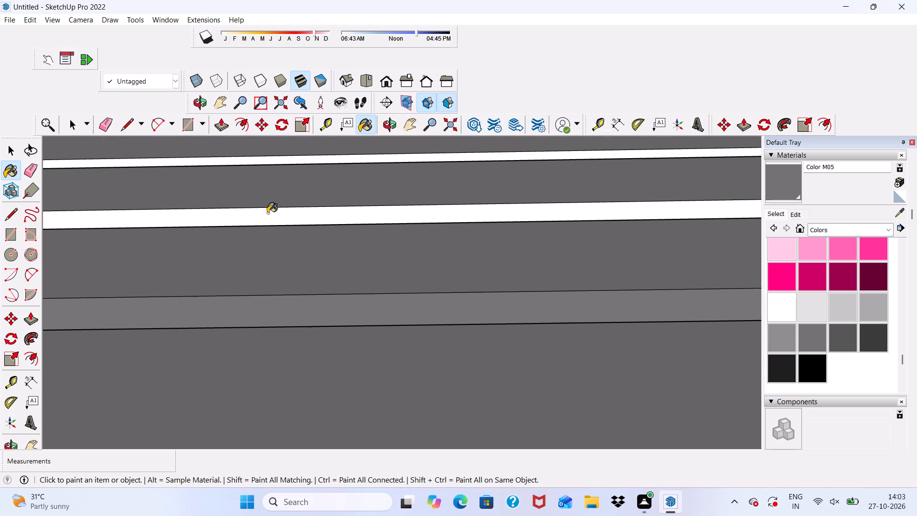
pyautogui.click(267, 213)
pyautogui.scroll(3, 261, 150)
pyautogui.click(261, 162)
pyautogui.scroll(-4, 256, 167)
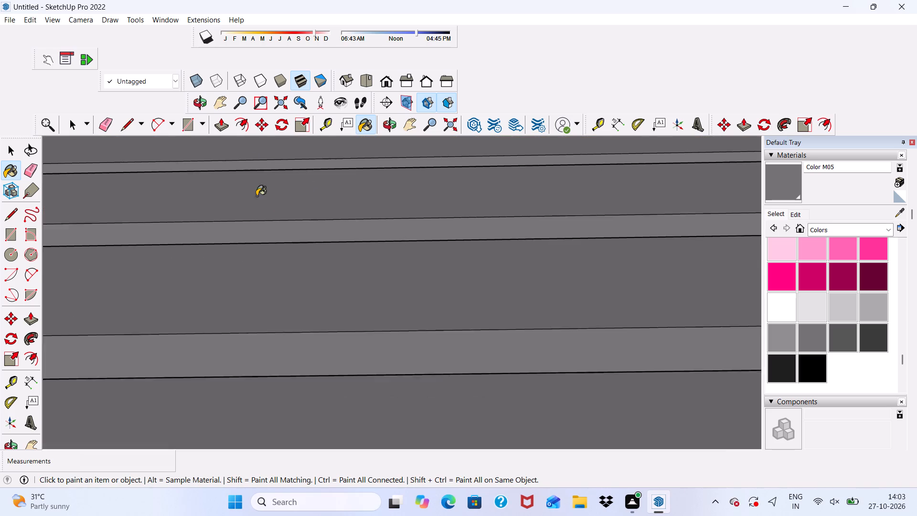
# Examine the left leaf's slats and the gaps between them from several angles for unpainted faces.
pyautogui.scroll(-2, 256, 196)
pyautogui.scroll(-7, 368, 246)
pyautogui.moveTo(332, 342); pyautogui.dragTo(197, 462, button='middle')
pyautogui.scroll(1, 299, 331)
pyautogui.scroll(-6, 346, 243)
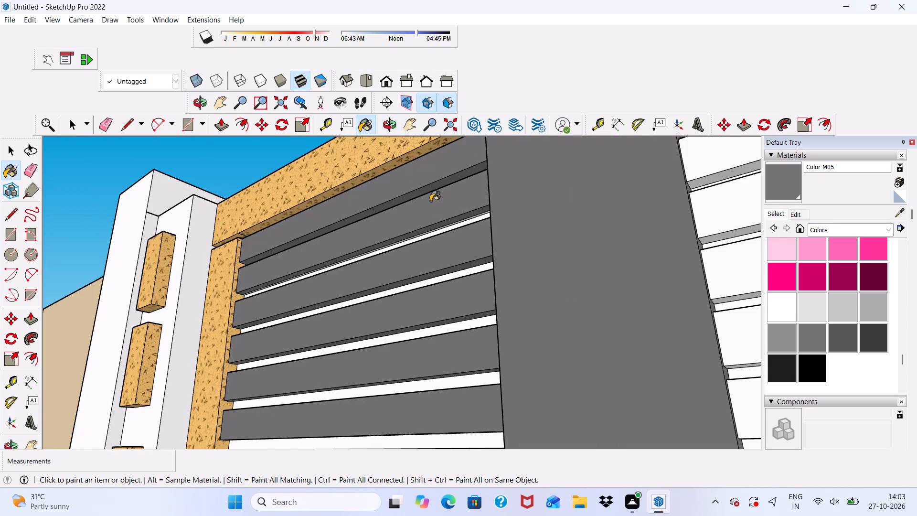
pyautogui.scroll(-7, 430, 201)
pyautogui.moveTo(366, 308); pyautogui.dragTo(507, 420, button='middle')
pyautogui.scroll(2, 175, 193)
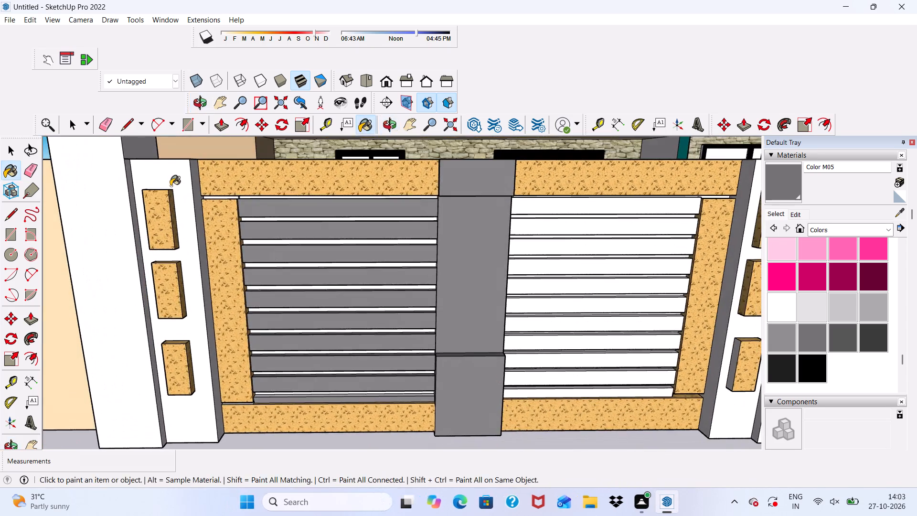
pyautogui.scroll(4, 171, 186)
pyautogui.scroll(-2, 174, 169)
pyautogui.scroll(12, 285, 248)
pyautogui.scroll(-1, 297, 219)
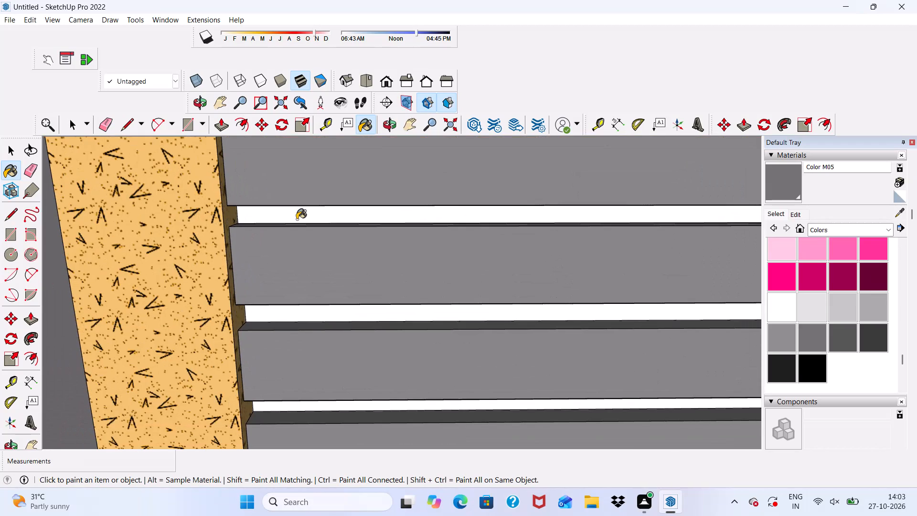
pyautogui.scroll(-5, 297, 219)
pyautogui.scroll(-6, 239, 234)
pyautogui.scroll(-5, 321, 193)
pyautogui.scroll(-2, 346, 234)
# Paint the fronts of the upper five slats in the gate's right leaf with Color M05.
pyautogui.moveTo(543, 234); pyautogui.dragTo(531, 161, button='middle')
pyautogui.scroll(6, 534, 209)
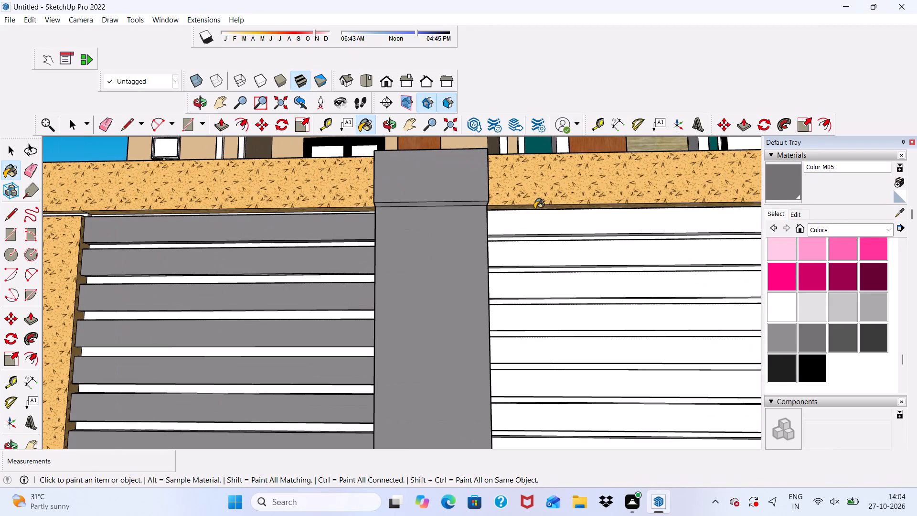
pyautogui.click(524, 226)
pyautogui.click(517, 266)
pyautogui.click(514, 257)
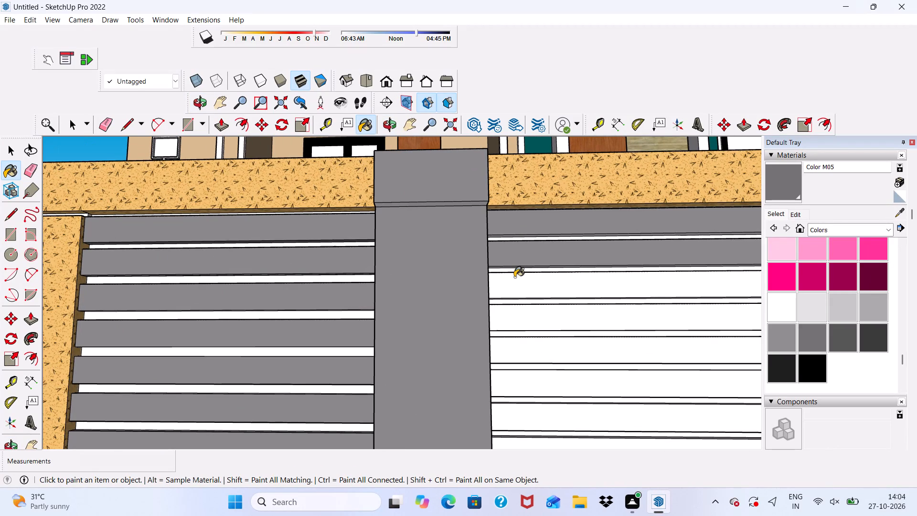
pyautogui.click(514, 277)
pyautogui.moveTo(516, 296); pyautogui.dragTo(520, 309)
pyautogui.click(514, 348)
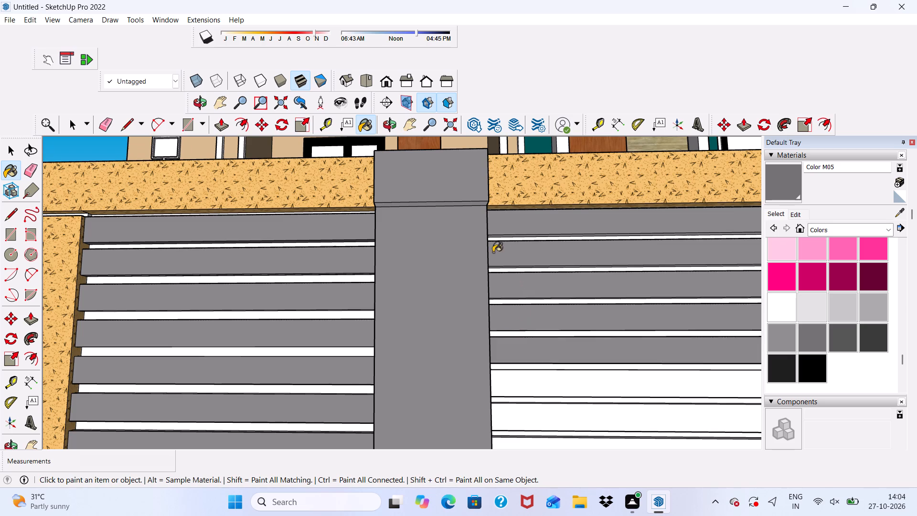
# Paint the fronts of the remaining lower slats in the gate's right leaf with Color M05, working up from the bottom.
pyautogui.scroll(-6, 484, 240)
pyautogui.moveTo(504, 329); pyautogui.dragTo(417, 438, button='middle')
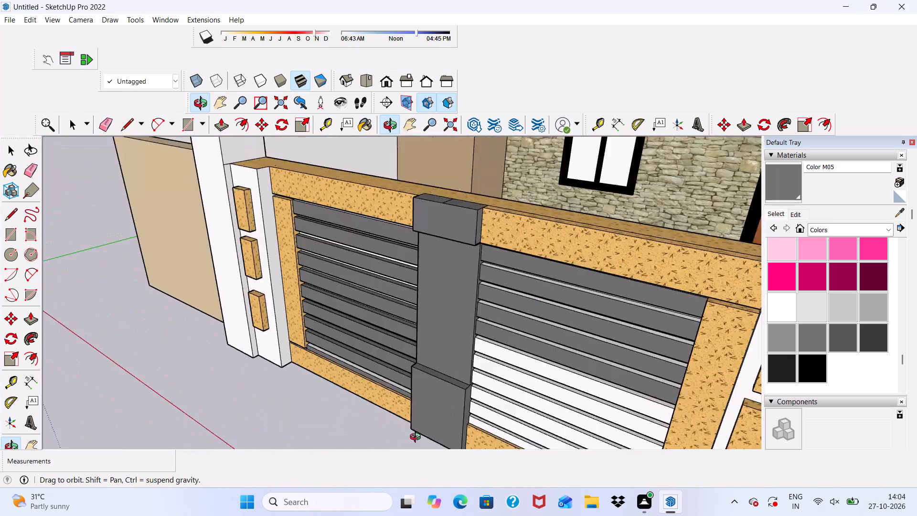
pyautogui.moveTo(417, 438); pyautogui.dragTo(448, 501, button='middle')
pyautogui.scroll(17, 457, 387)
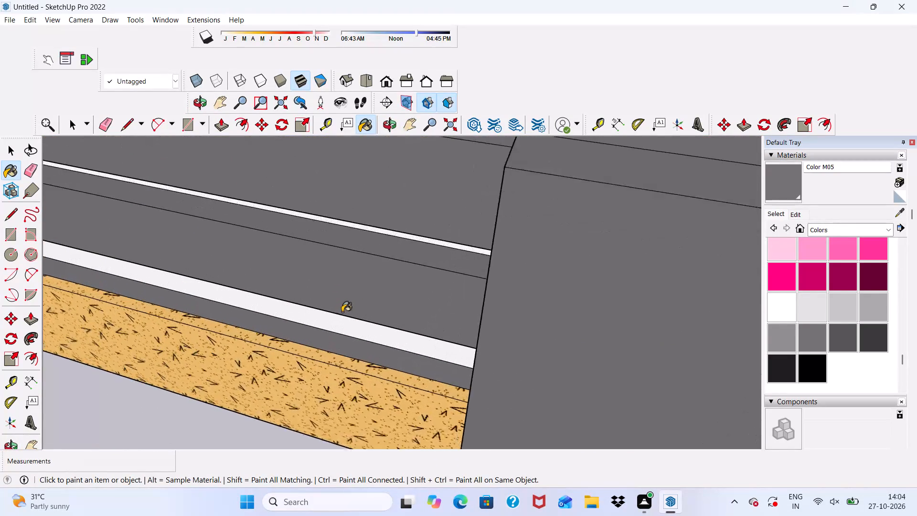
pyautogui.scroll(2, 342, 312)
pyautogui.scroll(-12, 341, 311)
pyautogui.scroll(6, 533, 347)
pyautogui.click(469, 356)
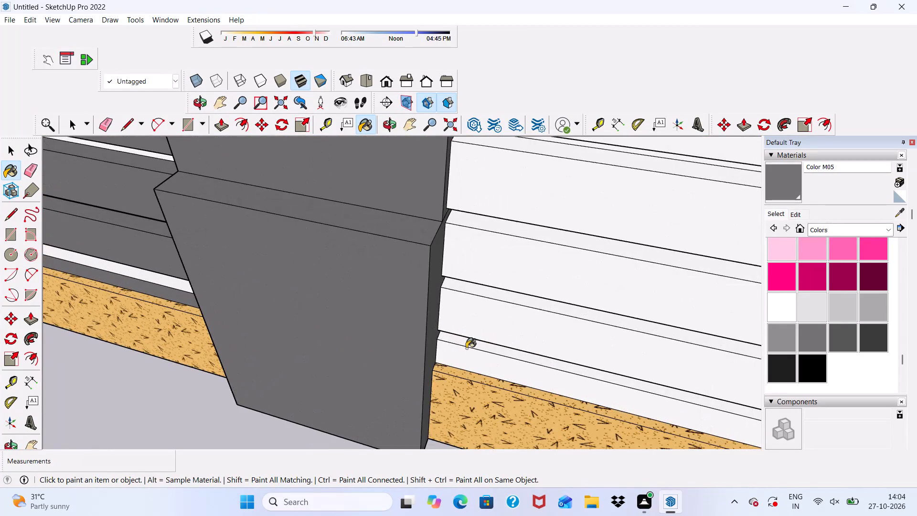
pyautogui.click(465, 309)
pyautogui.click(477, 259)
pyautogui.scroll(-2, 492, 221)
pyautogui.click(492, 193)
pyautogui.scroll(-4, 484, 197)
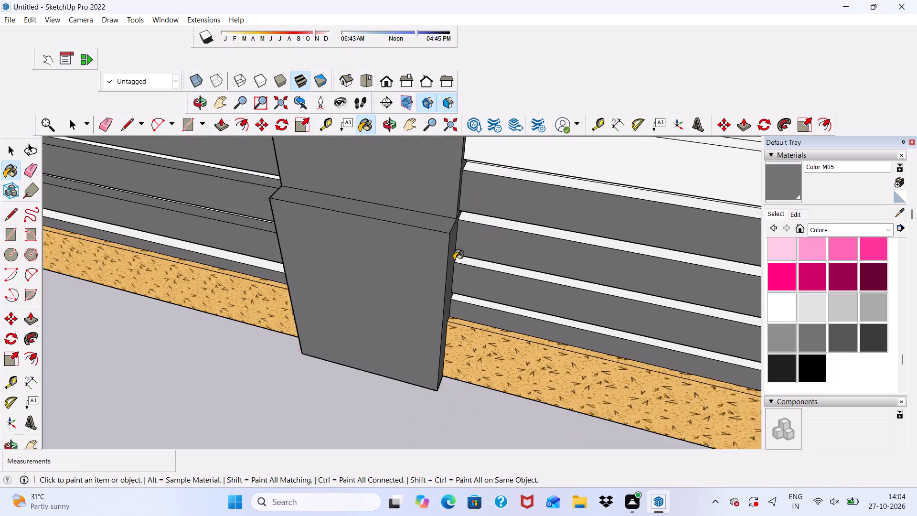
pyautogui.scroll(-2, 454, 260)
pyautogui.scroll(3, 488, 175)
pyautogui.click(488, 173)
pyautogui.scroll(-6, 488, 173)
pyautogui.scroll(2, 497, 173)
pyautogui.click(501, 160)
pyautogui.scroll(-6, 496, 168)
pyautogui.scroll(1, 537, 239)
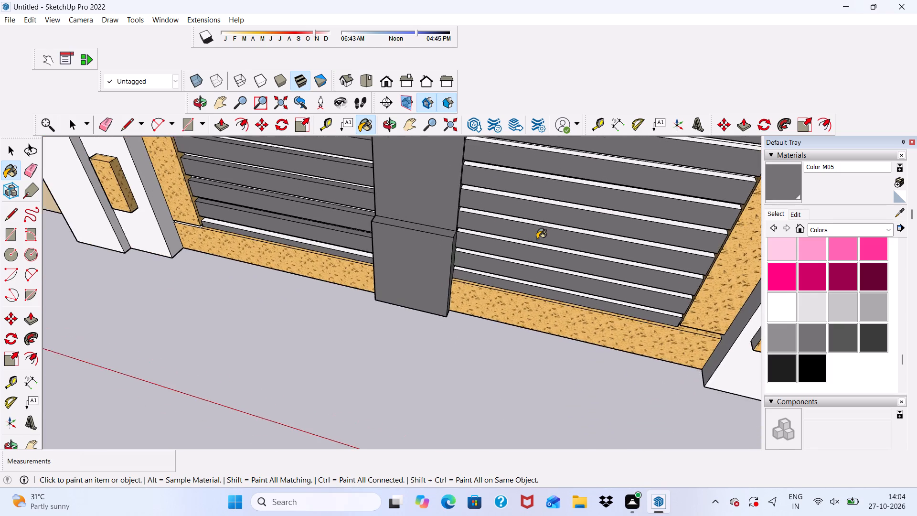
# Paint the top edges of the upper slats in the right leaf with Color M05, working downward.
pyautogui.moveTo(537, 239); pyautogui.dragTo(528, 332, button='middle')
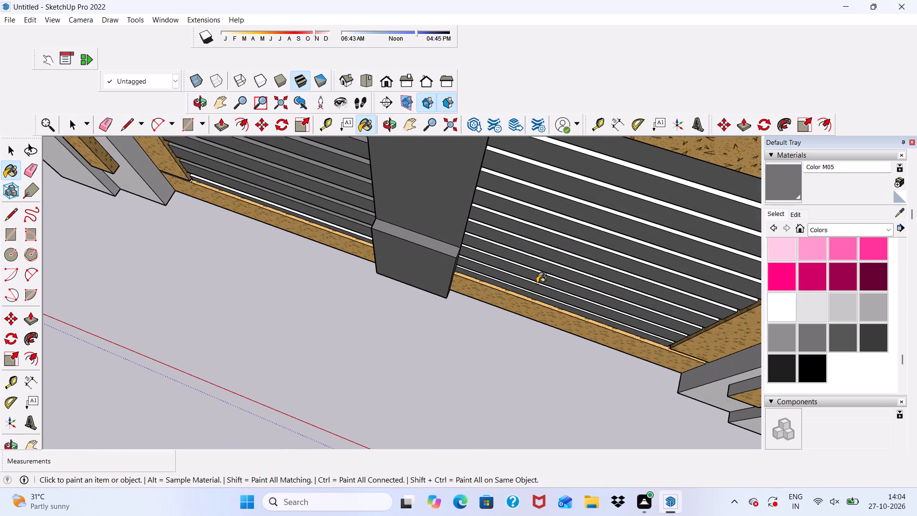
pyautogui.scroll(6, 594, 185)
pyautogui.click(621, 149)
pyautogui.scroll(5, 613, 175)
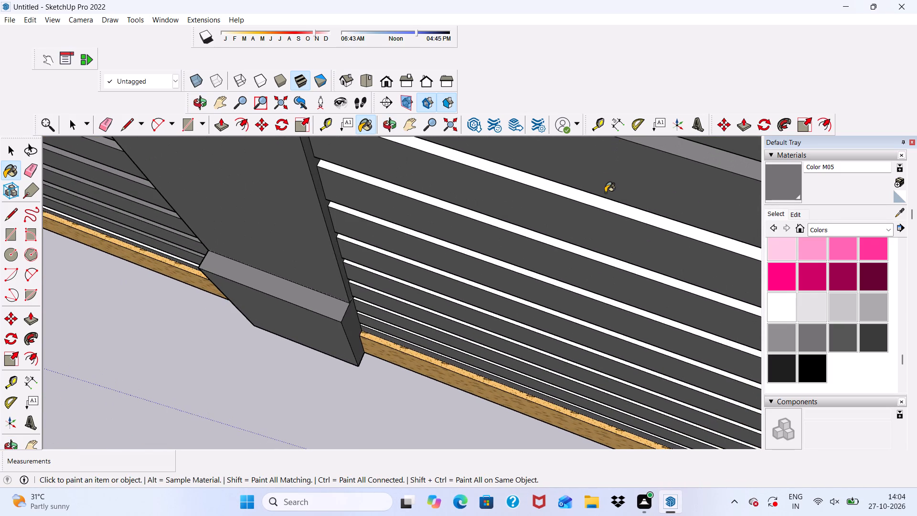
pyautogui.click(599, 207)
pyautogui.scroll(5, 576, 257)
pyautogui.click(572, 244)
pyautogui.scroll(-1, 566, 251)
pyautogui.scroll(1, 550, 280)
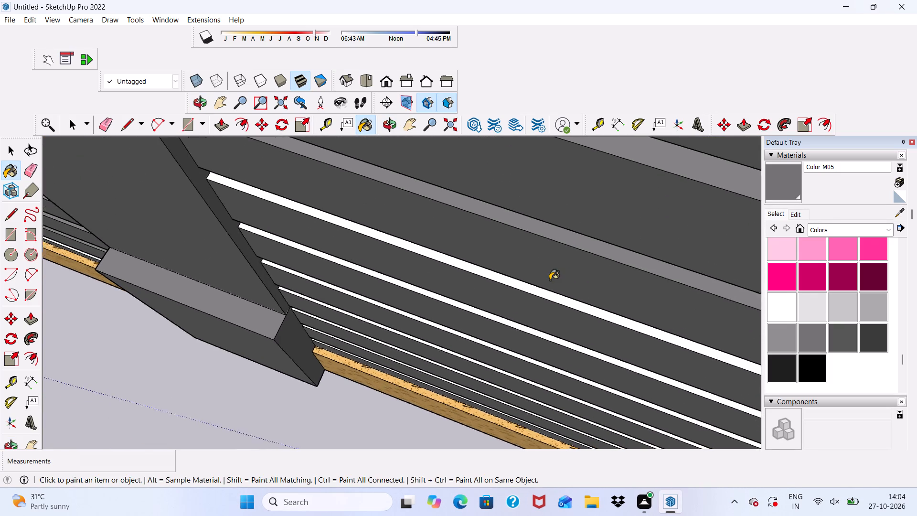
pyautogui.scroll(1, 550, 280)
pyautogui.click(547, 295)
pyautogui.scroll(-4, 512, 153)
pyautogui.scroll(8, 478, 357)
pyautogui.scroll(-7, 478, 299)
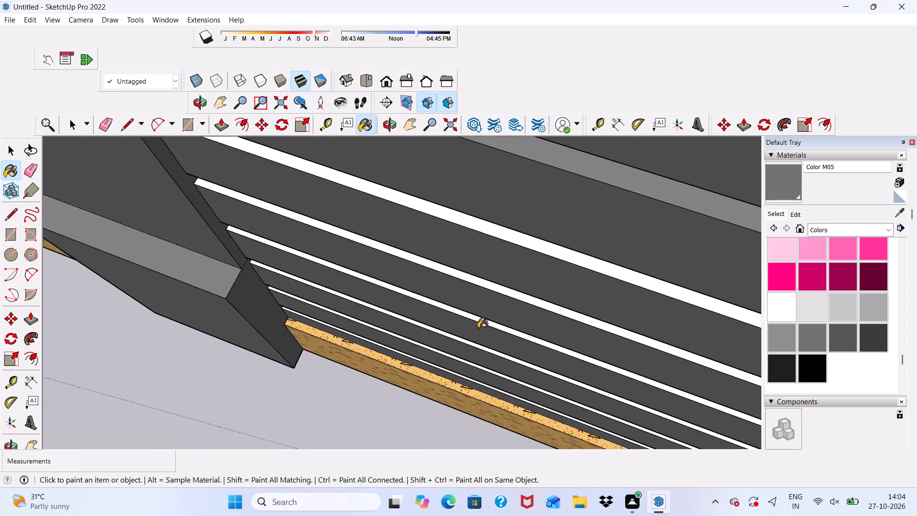
# Paint the top edges of the remaining lower slats in the right leaf with Color M05, down to the bottom rail.
pyautogui.scroll(5, 495, 254)
pyautogui.click(497, 243)
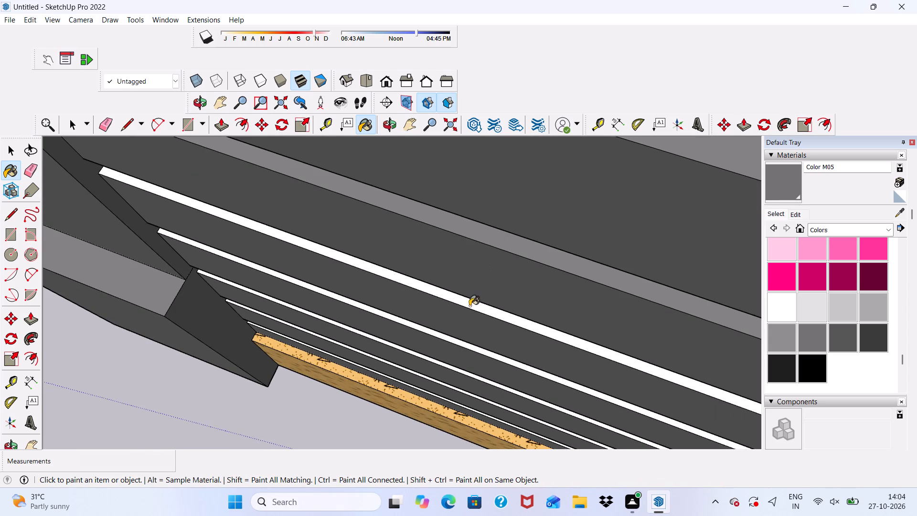
pyautogui.click(469, 305)
pyautogui.scroll(5, 457, 360)
pyautogui.click(453, 324)
pyautogui.scroll(-5, 453, 309)
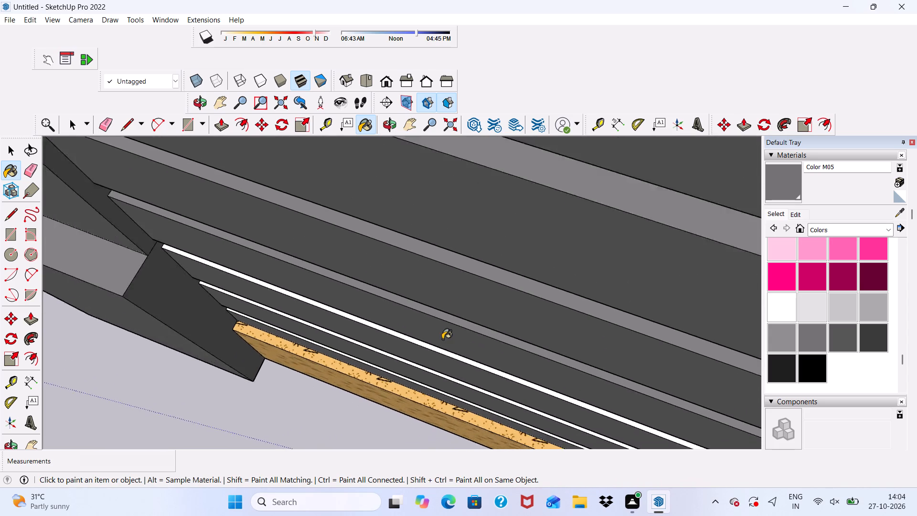
pyautogui.scroll(10, 442, 339)
pyautogui.click(441, 357)
pyautogui.scroll(-6, 433, 298)
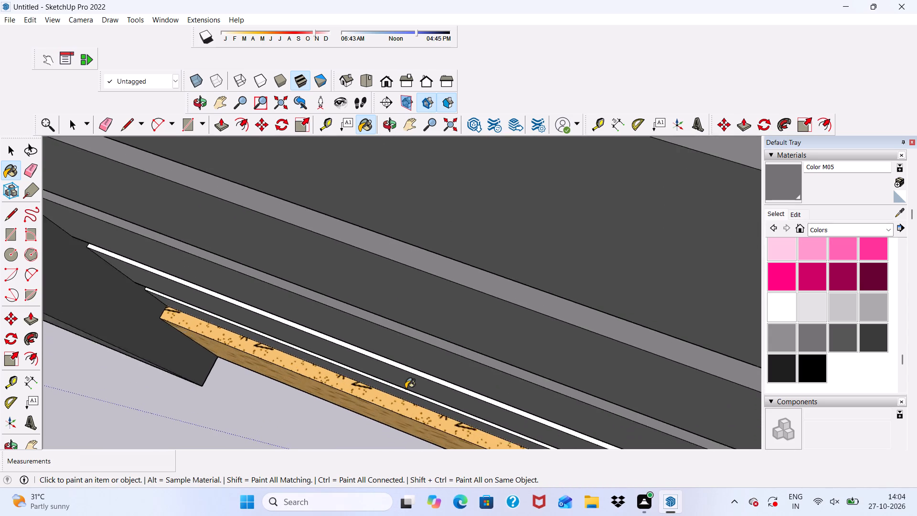
pyautogui.scroll(10, 405, 388)
pyautogui.click(405, 326)
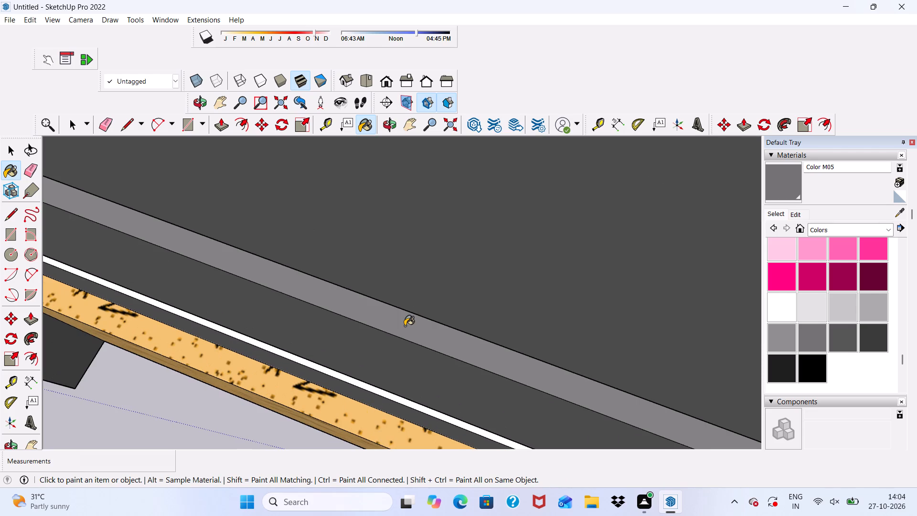
pyautogui.scroll(-7, 405, 307)
pyautogui.scroll(-1, 375, 358)
pyautogui.scroll(5, 377, 395)
pyautogui.click(386, 339)
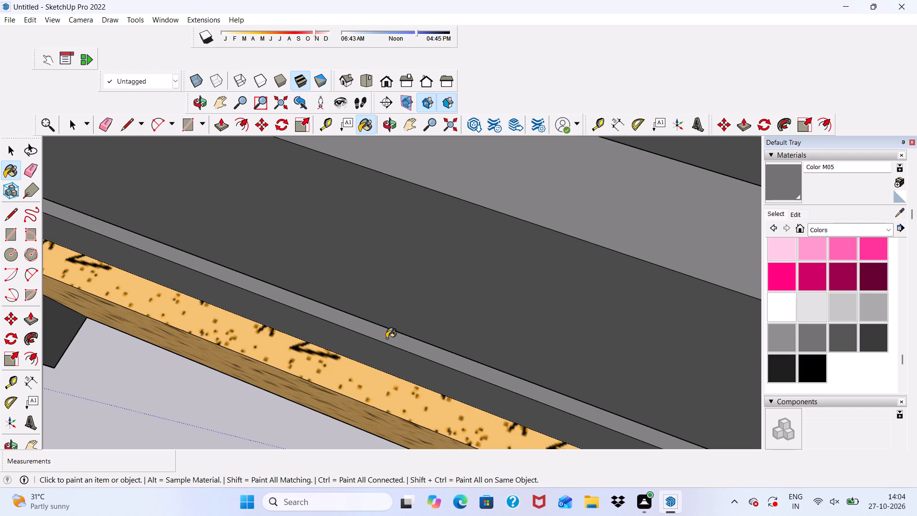
pyautogui.scroll(-16, 386, 338)
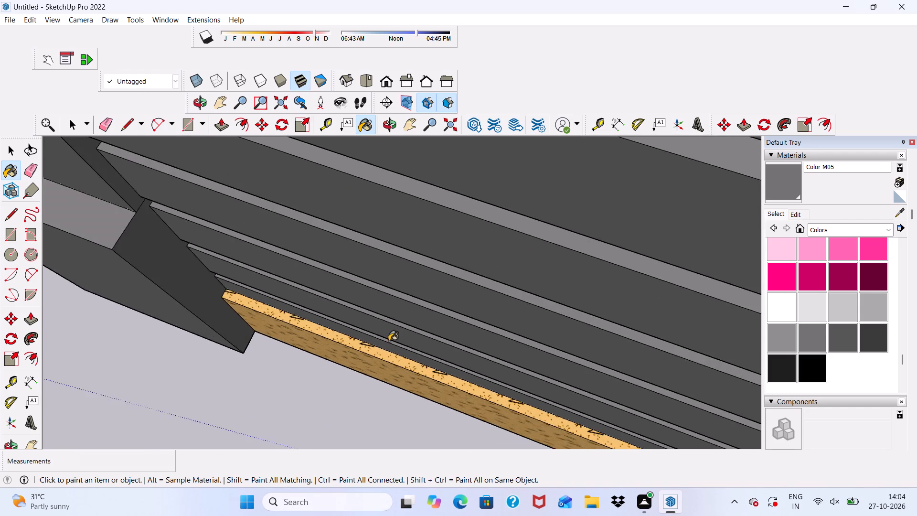
# Paint the undersides of the three lowest exposed slats in the right leaf with Color M05.
pyautogui.scroll(-4, 389, 341)
pyautogui.moveTo(404, 376); pyautogui.dragTo(497, 0, button='middle')
pyautogui.scroll(1, 512, 238)
pyautogui.scroll(-2, 515, 279)
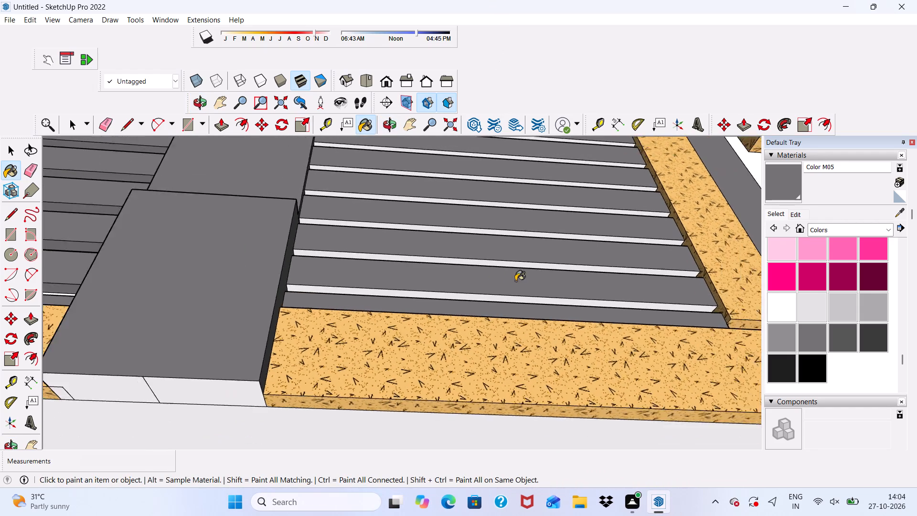
pyautogui.scroll(-10, 515, 281)
pyautogui.scroll(7, 508, 378)
pyautogui.scroll(16, 436, 255)
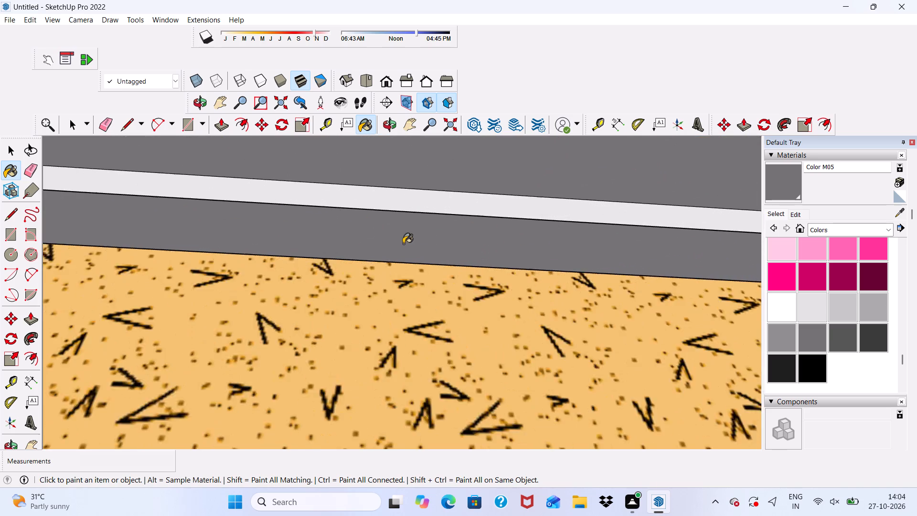
pyautogui.scroll(2, 403, 244)
pyautogui.scroll(-2, 403, 244)
pyautogui.moveTo(403, 247); pyautogui.dragTo(349, 202, button='middle')
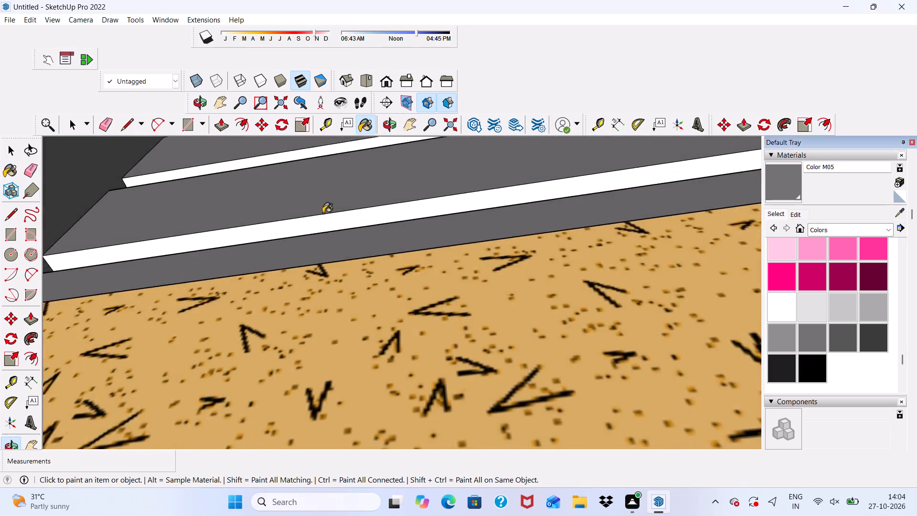
pyautogui.scroll(8, 323, 213)
pyautogui.click(304, 223)
pyautogui.scroll(-17, 303, 224)
pyautogui.scroll(9, 244, 173)
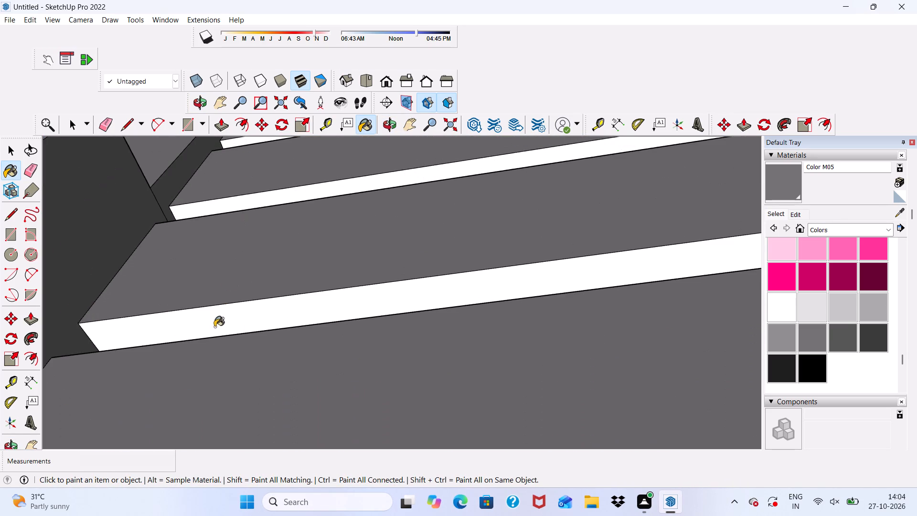
pyautogui.click(215, 304)
pyautogui.scroll(-6, 215, 304)
pyautogui.scroll(2, 214, 333)
pyautogui.click(213, 315)
pyautogui.scroll(4, 216, 236)
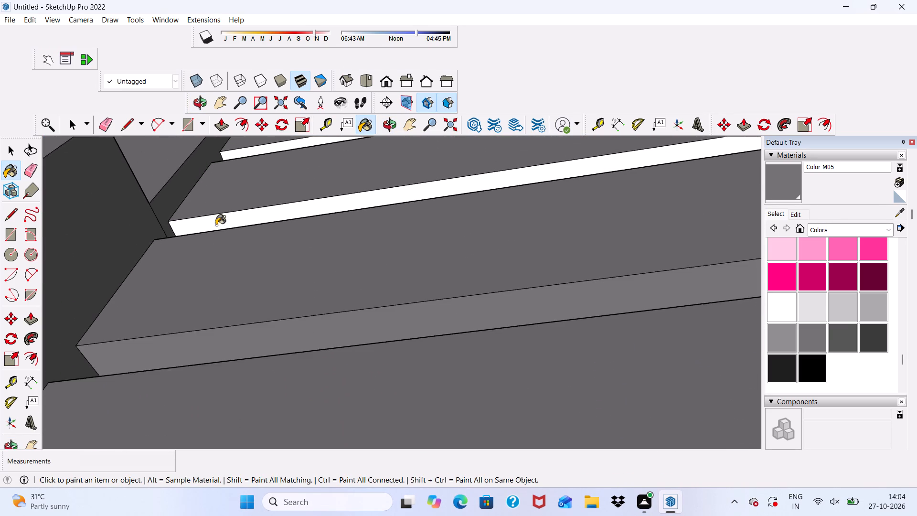
pyautogui.scroll(1, 216, 225)
pyautogui.click(220, 218)
# Paint the undersides of the three middle slats in the right leaf with Color M05.
pyautogui.scroll(-7, 220, 218)
pyautogui.scroll(-13, 281, 308)
pyautogui.scroll(1, 452, 318)
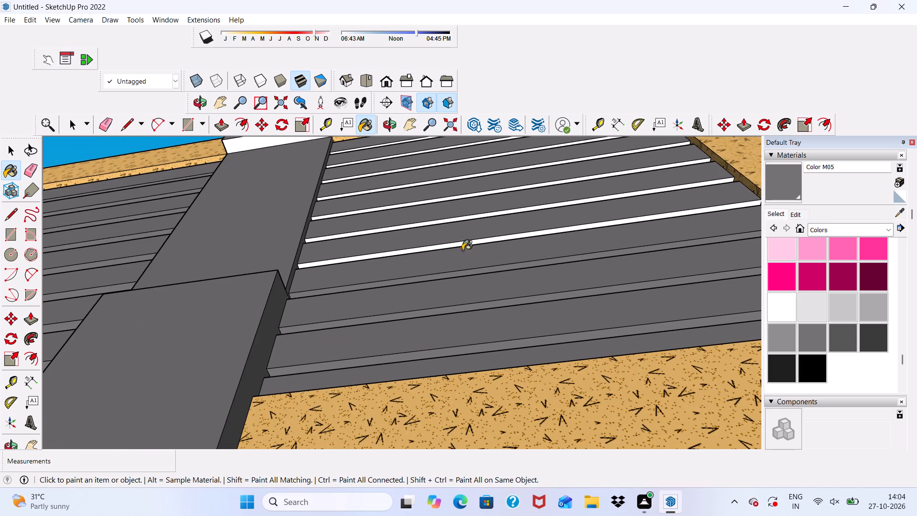
pyautogui.scroll(6, 368, 241)
pyautogui.click(368, 271)
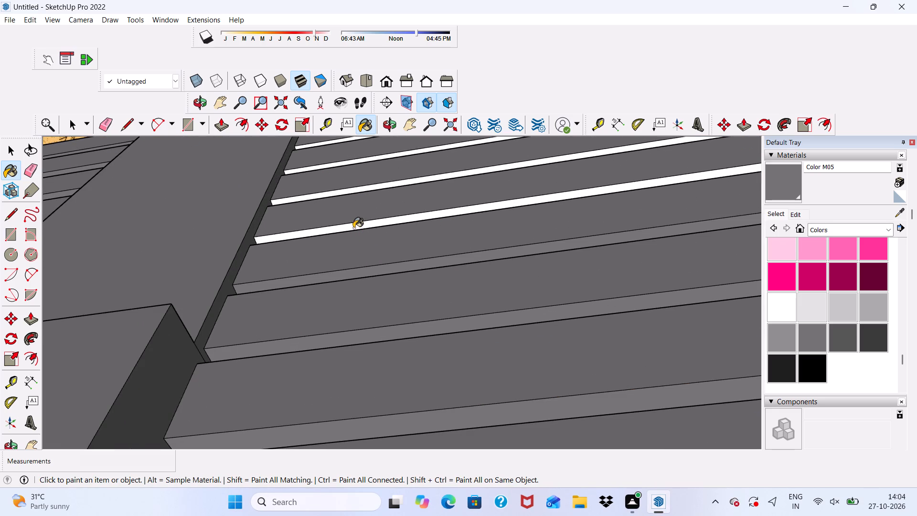
pyautogui.click(353, 224)
pyautogui.scroll(6, 336, 186)
pyautogui.click(327, 201)
pyautogui.scroll(-3, 327, 201)
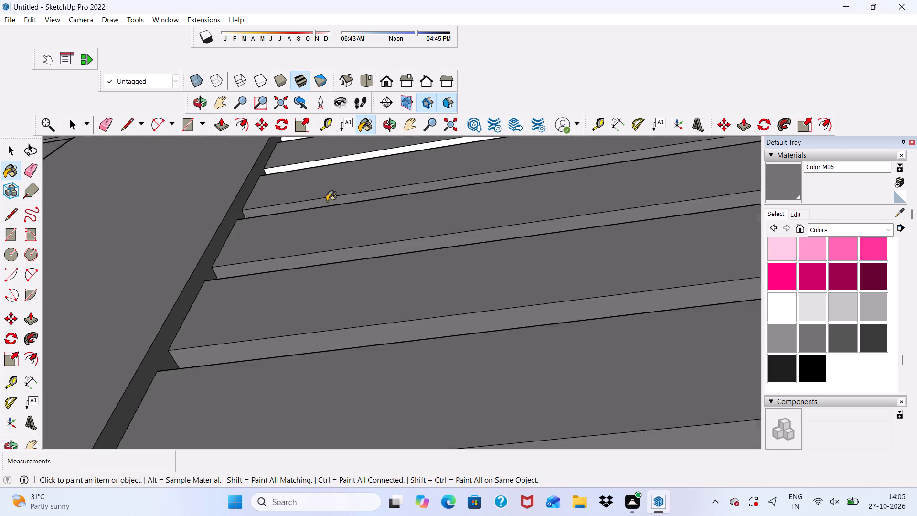
# Paint the underside of the gate's central post cap with Color M05.
pyautogui.scroll(-19, 327, 201)
pyautogui.scroll(7, 448, 166)
pyautogui.scroll(2, 294, 197)
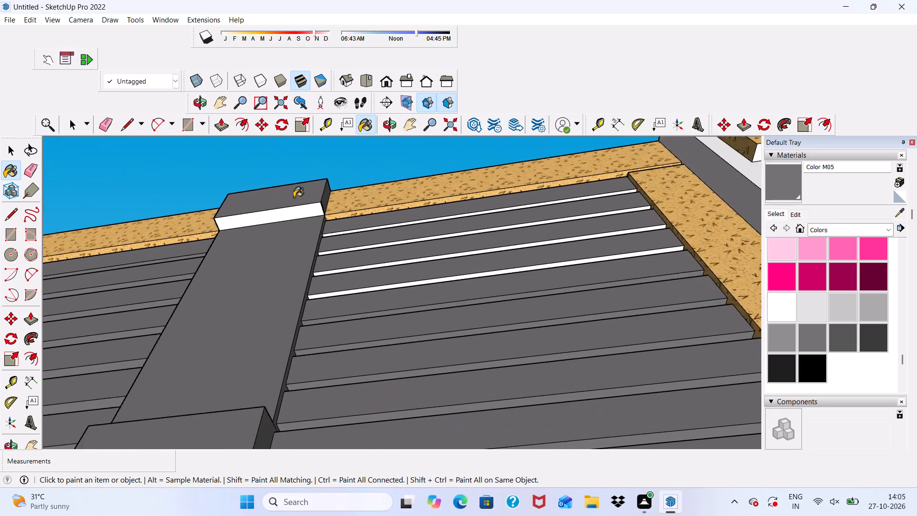
pyautogui.scroll(2, 294, 197)
pyautogui.click(285, 219)
# Paint the undersides of the four uppermost slats in the right leaf with Color M05.
pyautogui.scroll(6, 399, 314)
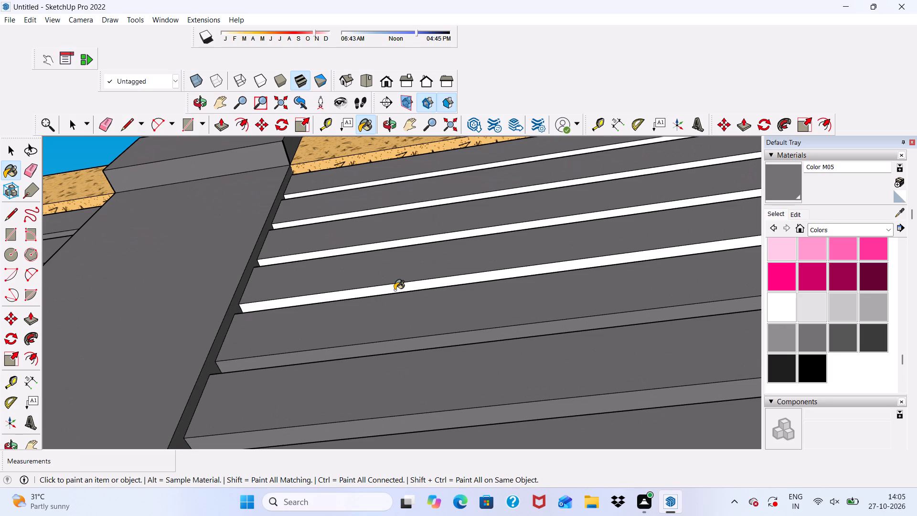
pyautogui.click(395, 290)
pyautogui.scroll(5, 382, 248)
pyautogui.click(382, 247)
pyautogui.scroll(4, 373, 172)
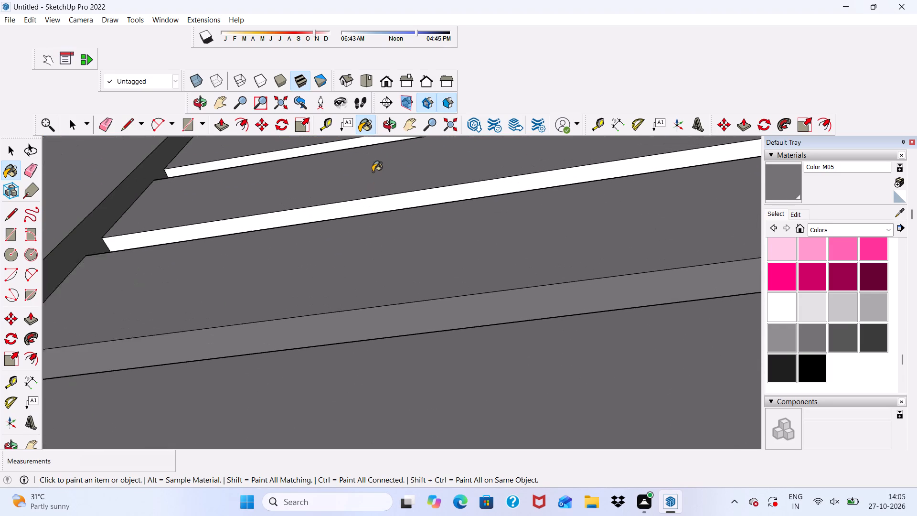
pyautogui.scroll(2, 373, 172)
pyautogui.click(354, 210)
pyautogui.scroll(-8, 354, 210)
pyautogui.scroll(7, 357, 231)
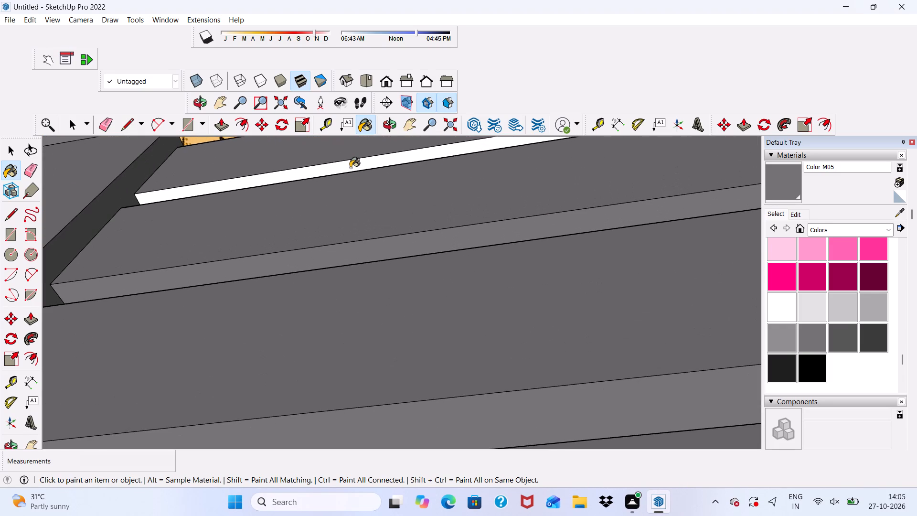
pyautogui.click(350, 168)
# Paint all the bottom faces of the central gate post's base with Color M05.
pyautogui.scroll(-20, 350, 168)
pyautogui.scroll(-8, 350, 168)
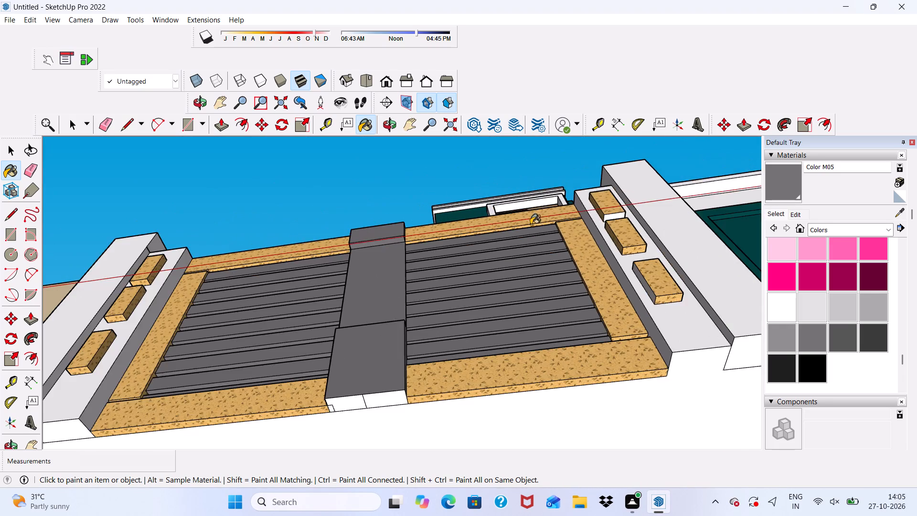
pyautogui.moveTo(531, 226); pyautogui.dragTo(325, 360, button='middle')
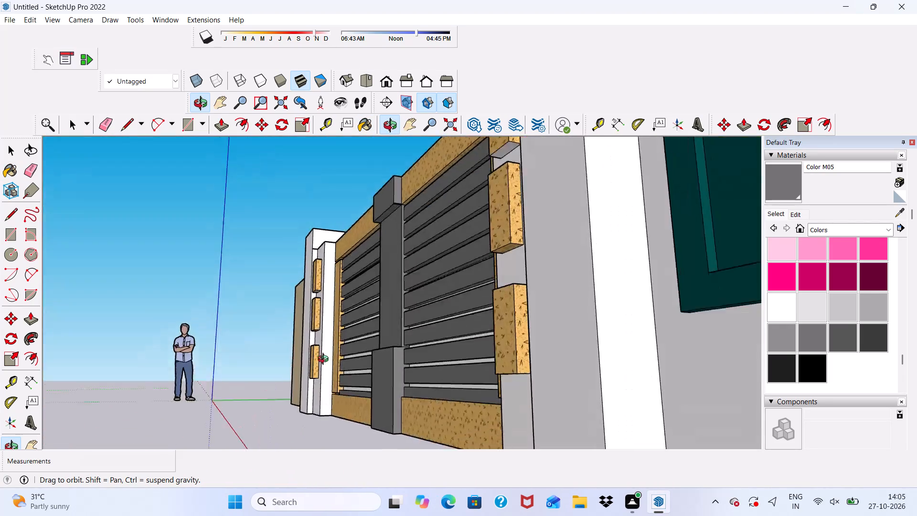
pyautogui.moveTo(325, 360); pyautogui.dragTo(596, 204, button='middle')
pyautogui.scroll(6, 342, 422)
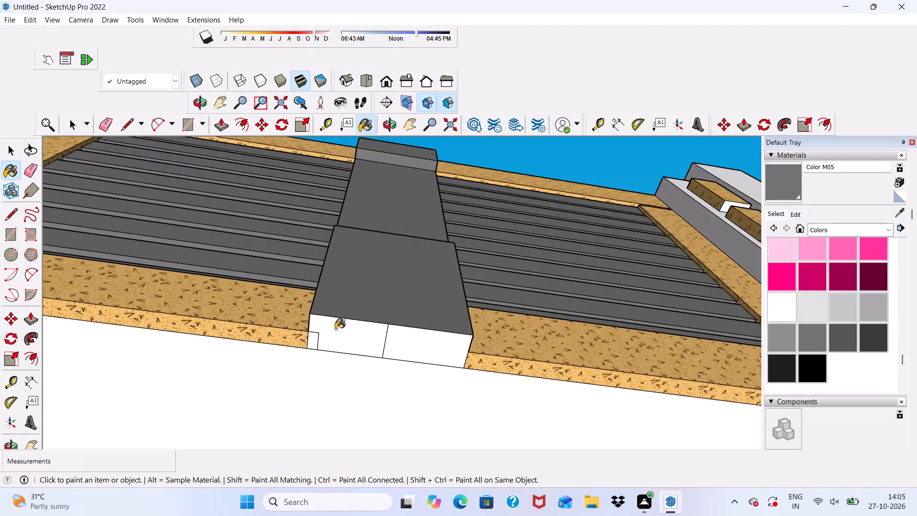
pyautogui.click(335, 329)
pyautogui.scroll(3, 306, 343)
pyautogui.click(314, 337)
pyautogui.click(428, 357)
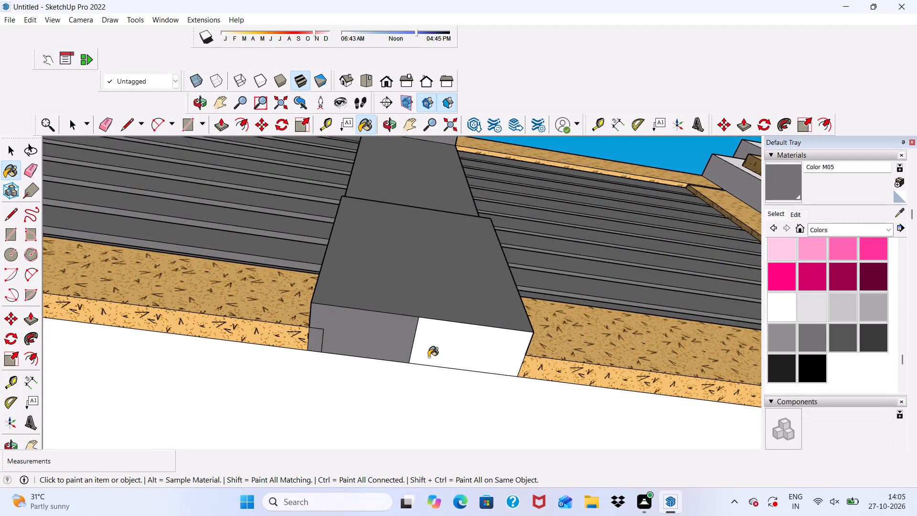
# Paint the unpainted lower side face of the central post's base, beside the left leaf's bottom rail, with Color M05.
pyautogui.scroll(-5, 429, 338)
pyautogui.moveTo(412, 332); pyautogui.dragTo(492, 492, button='middle')
pyautogui.scroll(7, 369, 423)
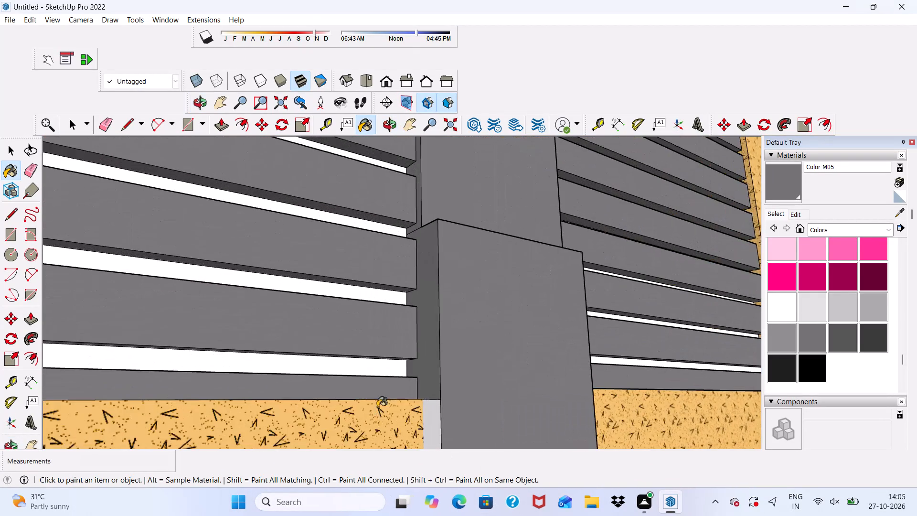
pyautogui.click(428, 418)
pyautogui.scroll(-13, 422, 313)
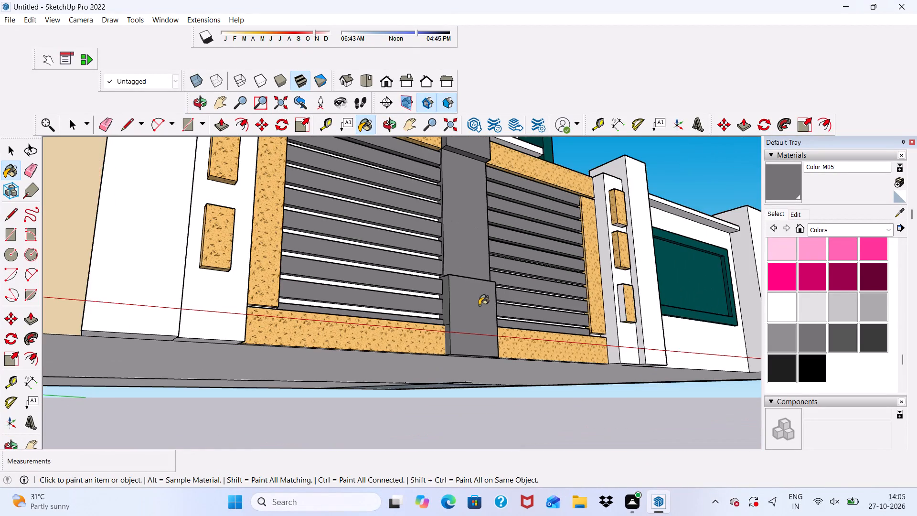
pyautogui.moveTo(479, 305); pyautogui.dragTo(258, 295, button='middle')
pyautogui.scroll(2, 345, 265)
pyautogui.scroll(-4, 347, 264)
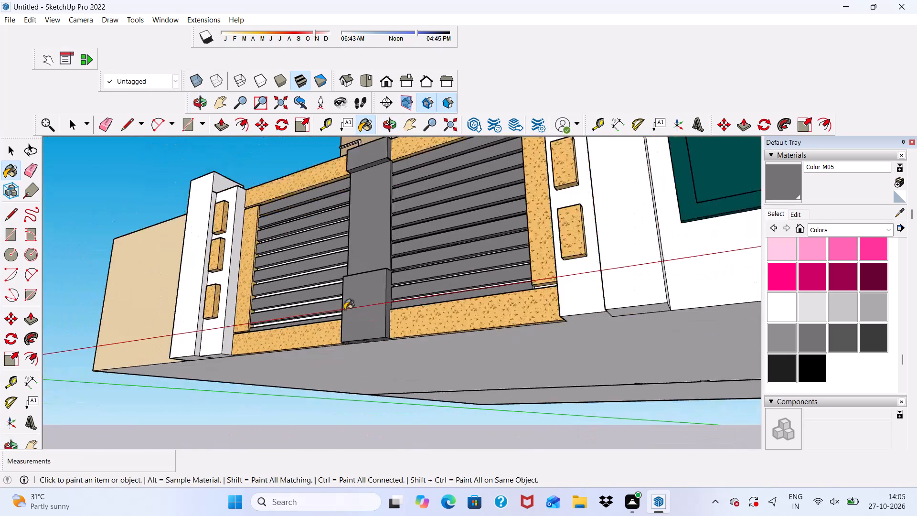
pyautogui.scroll(-4, 344, 310)
pyautogui.moveTo(332, 274); pyautogui.dragTo(406, 358, button='middle')
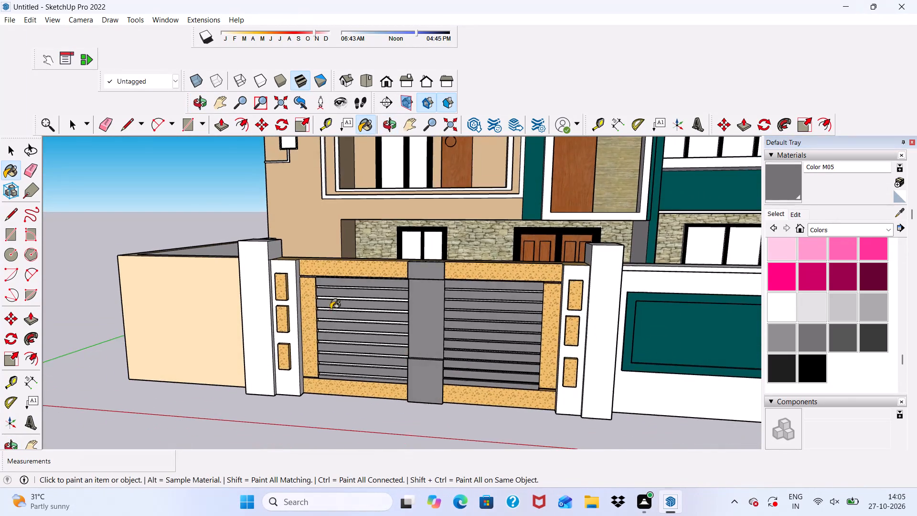
# Paint the front, side and top faces of the outer pillar at the gate's left end with Color M05.
pyautogui.scroll(9, 314, 303)
pyautogui.click(235, 261)
pyautogui.scroll(6, 293, 169)
pyautogui.scroll(-10, 228, 306)
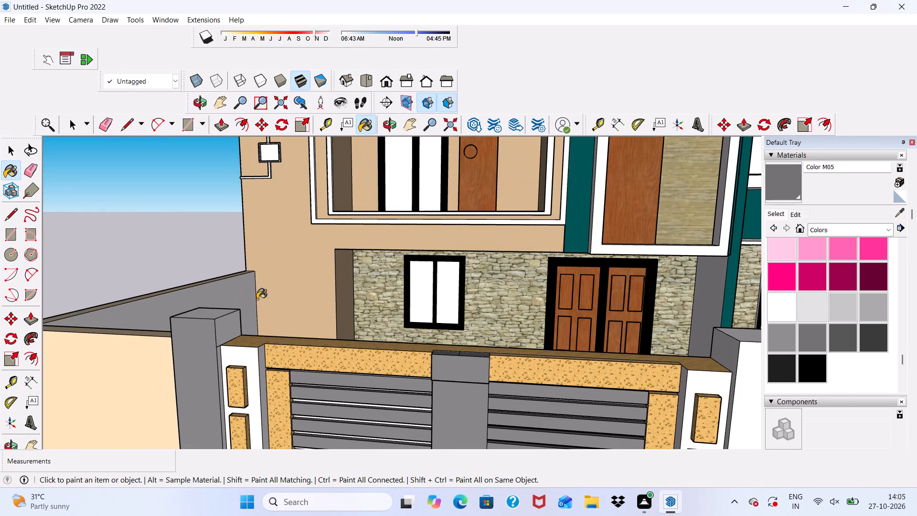
pyautogui.click(239, 320)
pyautogui.scroll(6, 226, 307)
pyautogui.click(226, 307)
pyautogui.scroll(-5, 197, 285)
pyautogui.scroll(3, 227, 364)
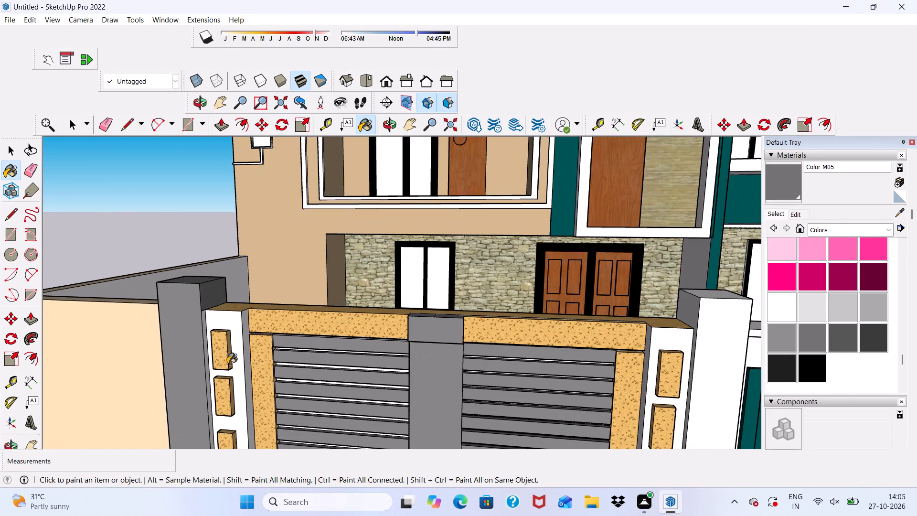
# Paint the front and inner side face of the panelled pier left of the gate with Color M05, leaving its Terrazzo blocks.
pyautogui.click(238, 341)
pyautogui.scroll(3, 241, 327)
pyautogui.click(244, 312)
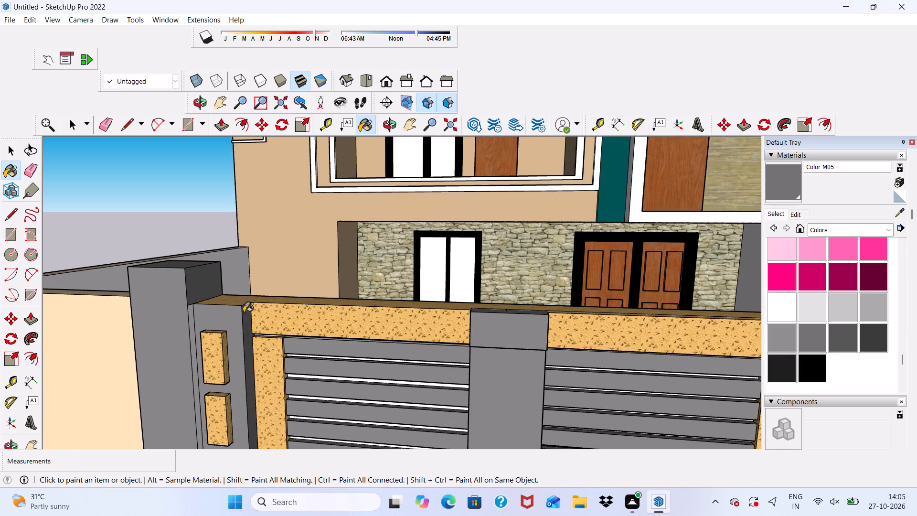
pyautogui.scroll(-7, 234, 236)
# Paint the front and inner side face of the panelled pier right of the gate with Color M05, leaving its Terrazzo blocks.
pyautogui.moveTo(229, 253); pyautogui.dragTo(275, 252, button='middle')
pyautogui.scroll(5, 448, 365)
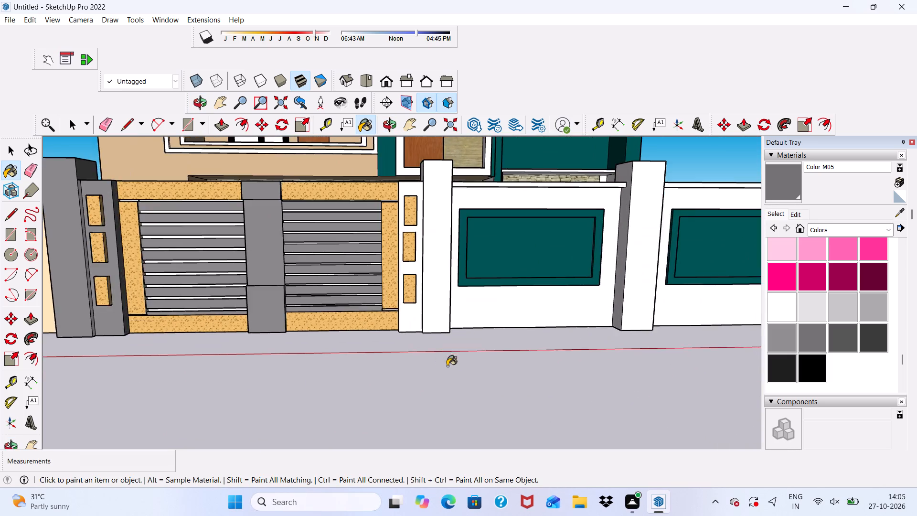
pyautogui.scroll(6, 445, 358)
pyautogui.click(409, 311)
pyautogui.moveTo(405, 269); pyautogui.dragTo(510, 386, button='middle')
pyautogui.scroll(6, 404, 287)
pyautogui.click(365, 258)
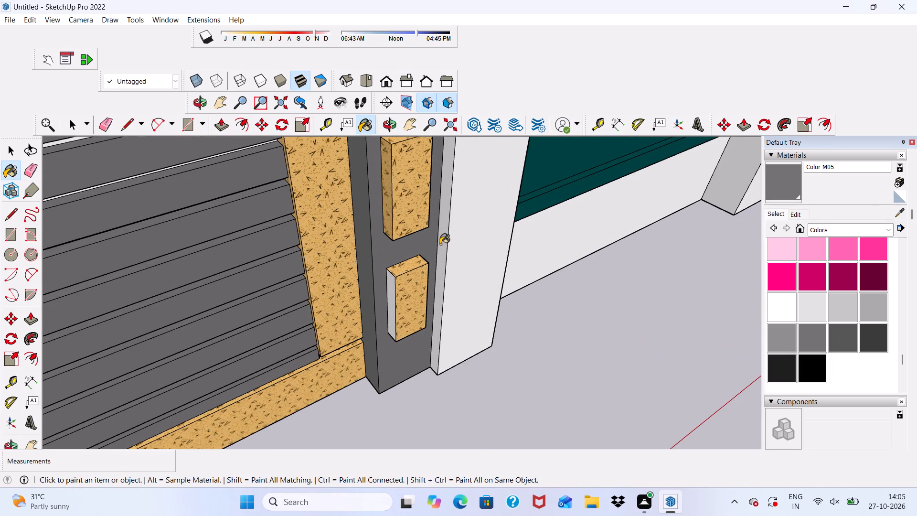
# Paint the front, inner side, top and wall-facing side of the outer pillar right of the gate with Color M05.
pyautogui.click(440, 244)
pyautogui.click(451, 244)
pyautogui.scroll(-11, 450, 244)
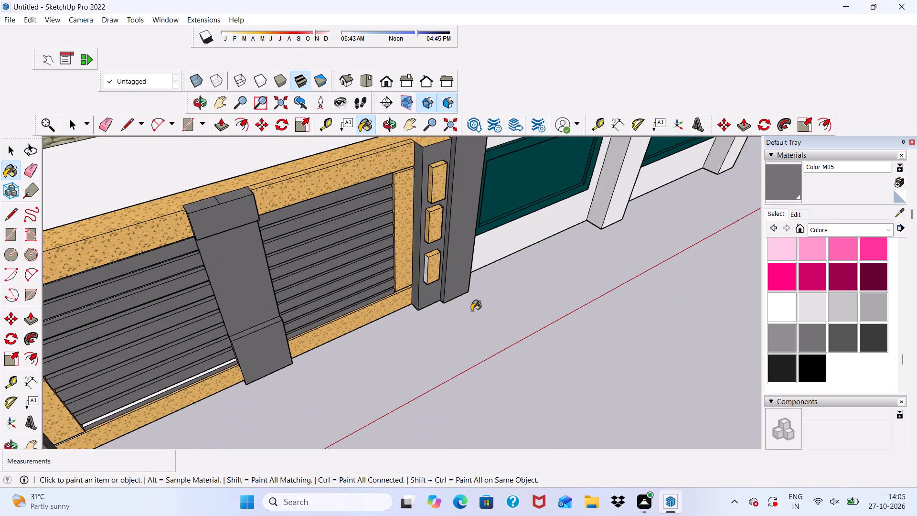
pyautogui.moveTo(471, 311); pyautogui.dragTo(274, 369, button='middle')
pyautogui.click(535, 198)
pyautogui.scroll(-1, 532, 207)
pyautogui.moveTo(532, 207); pyautogui.dragTo(381, 97, button='middle')
pyautogui.click(501, 234)
pyautogui.scroll(6, 501, 176)
pyautogui.click(501, 176)
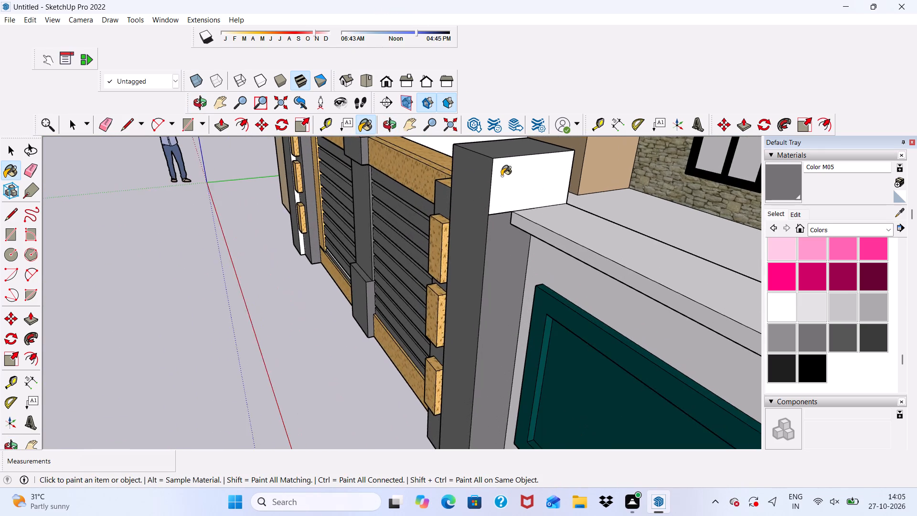
pyautogui.scroll(-3, 501, 176)
# Examine the whole facade from several angles, including the square wall ornaments beside the first-floor balcony.
pyautogui.moveTo(493, 214); pyautogui.dragTo(715, 153, button='middle')
pyautogui.scroll(-14, 270, 239)
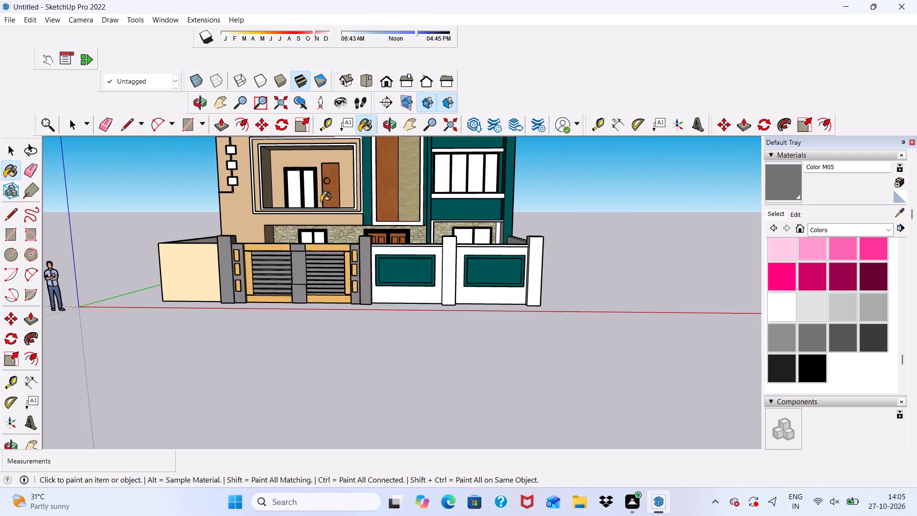
pyautogui.scroll(7, 323, 182)
pyautogui.scroll(-7, 323, 182)
pyautogui.scroll(-5, 431, 187)
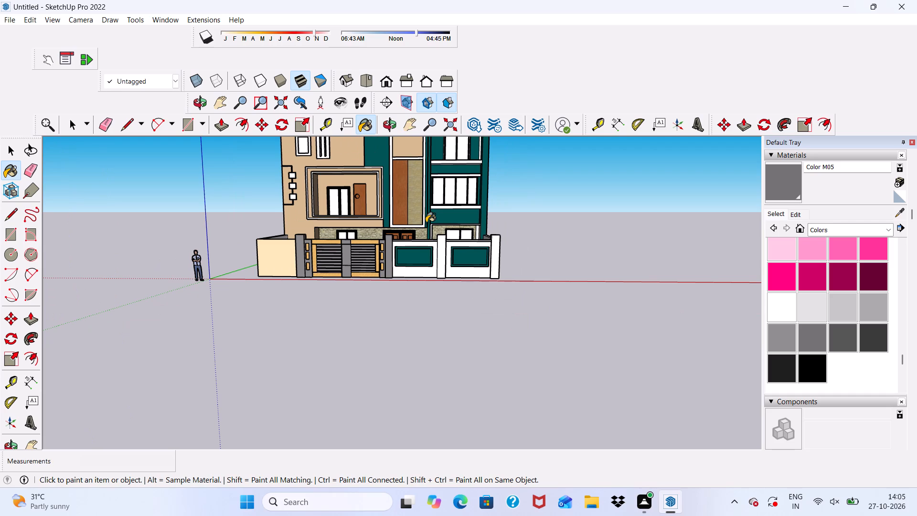
pyautogui.scroll(-11, 320, 280)
pyautogui.scroll(11, 337, 293)
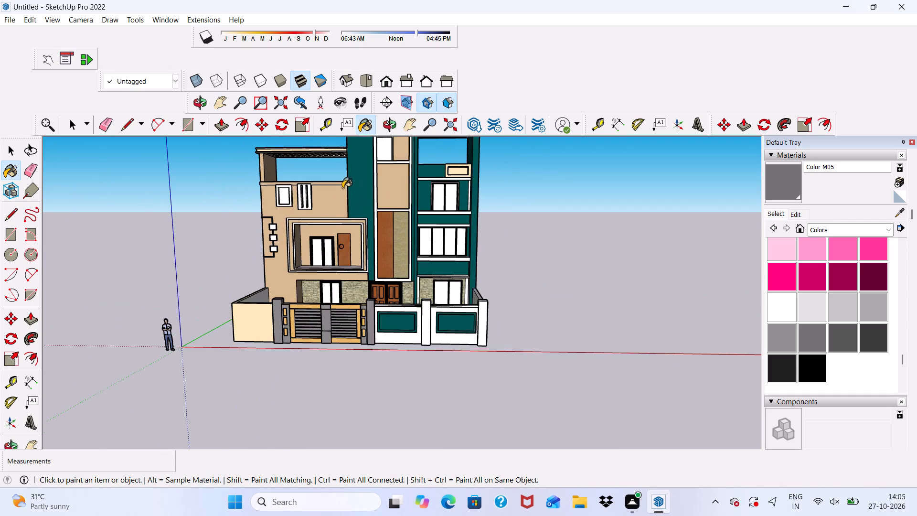
pyautogui.scroll(-1, 342, 195)
pyautogui.moveTo(342, 207); pyautogui.dragTo(336, 276, button='middle')
pyautogui.moveTo(286, 277); pyautogui.dragTo(202, 265, button='middle')
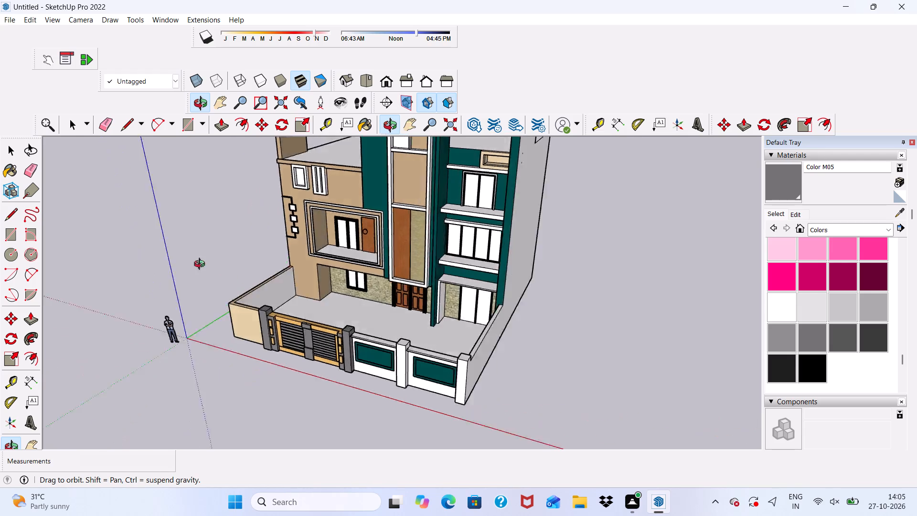
pyautogui.moveTo(202, 265); pyautogui.dragTo(270, 224, button='middle')
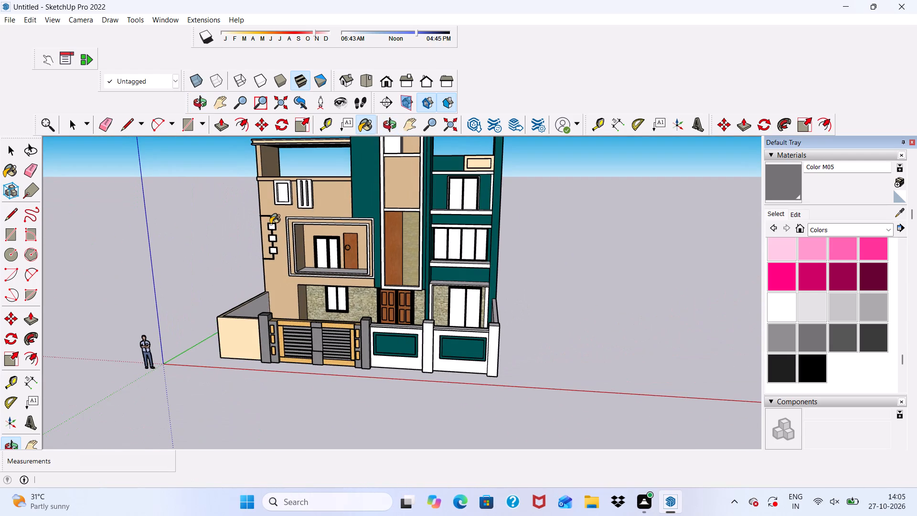
pyautogui.scroll(4, 270, 224)
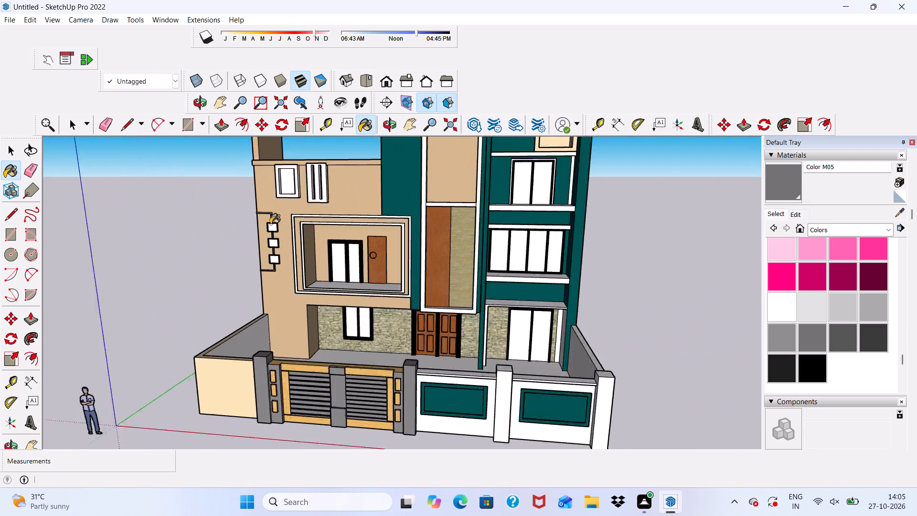
pyautogui.scroll(10, 270, 224)
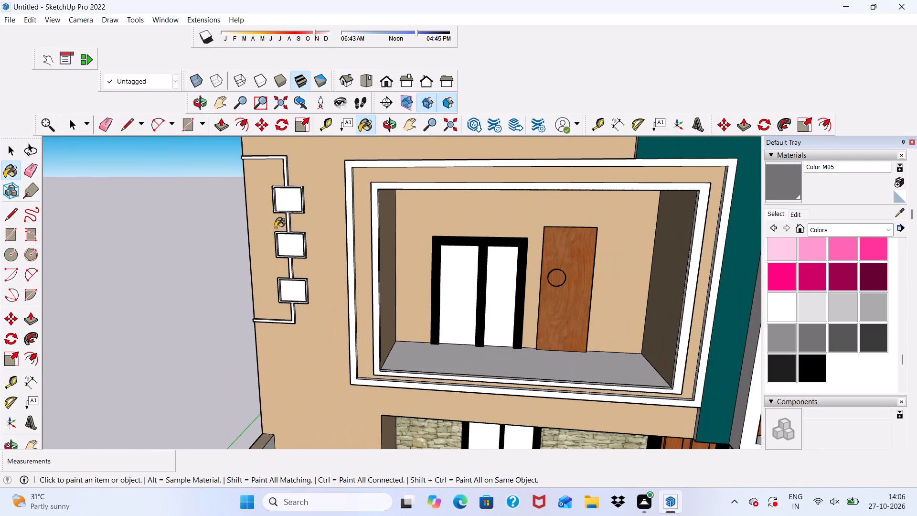
pyautogui.press('space')
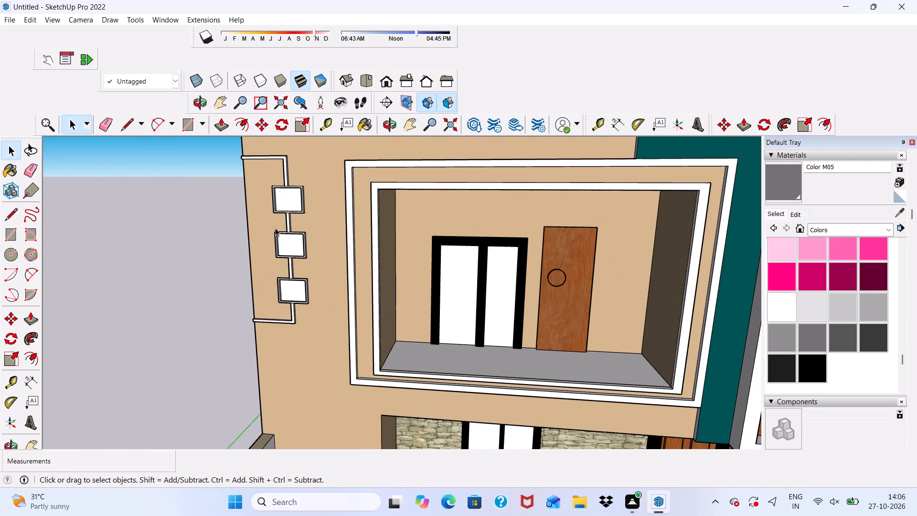
pyautogui.scroll(-5, 326, 231)
pyautogui.scroll(-7, 387, 269)
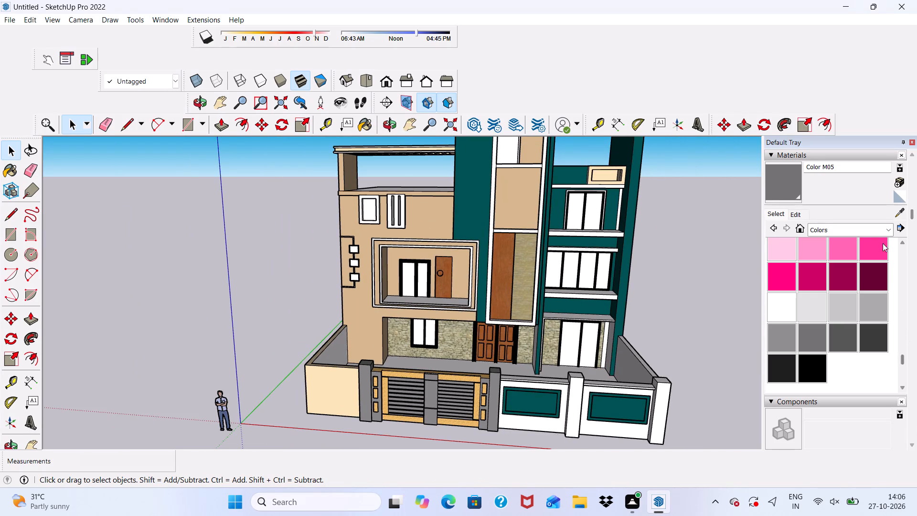
# Paint both panes of the ground-floor window in the stone wall with Translucent Glass Gray from Glass and Mirrors.
pyautogui.click(889, 227)
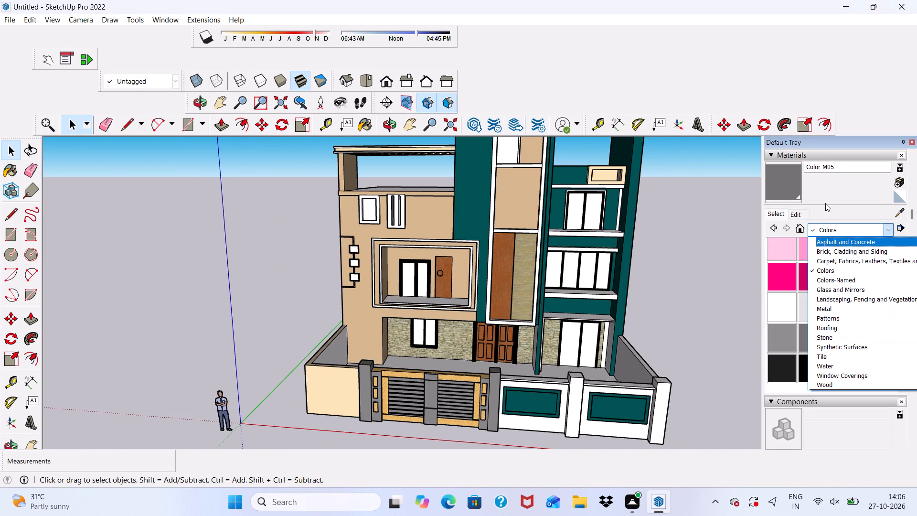
pyautogui.click(824, 289)
pyautogui.click(873, 292)
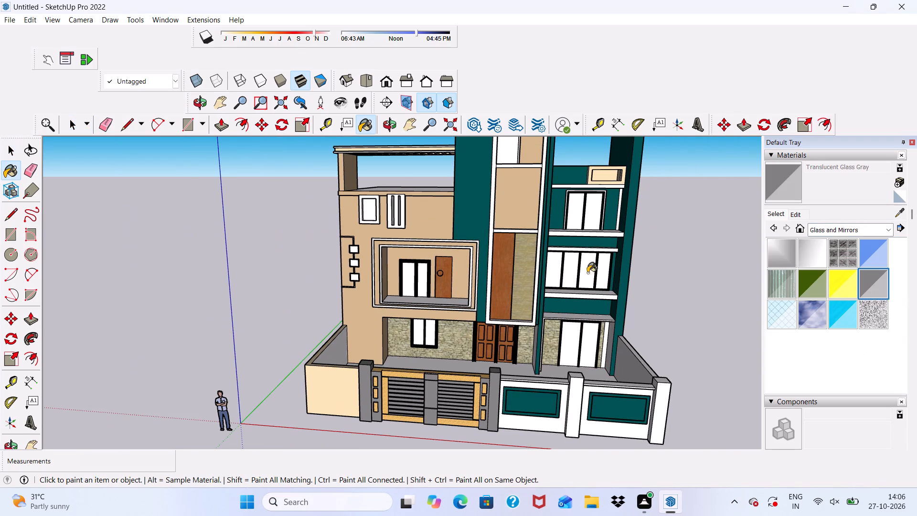
pyautogui.scroll(11, 356, 340)
pyautogui.click(487, 309)
pyautogui.click(519, 319)
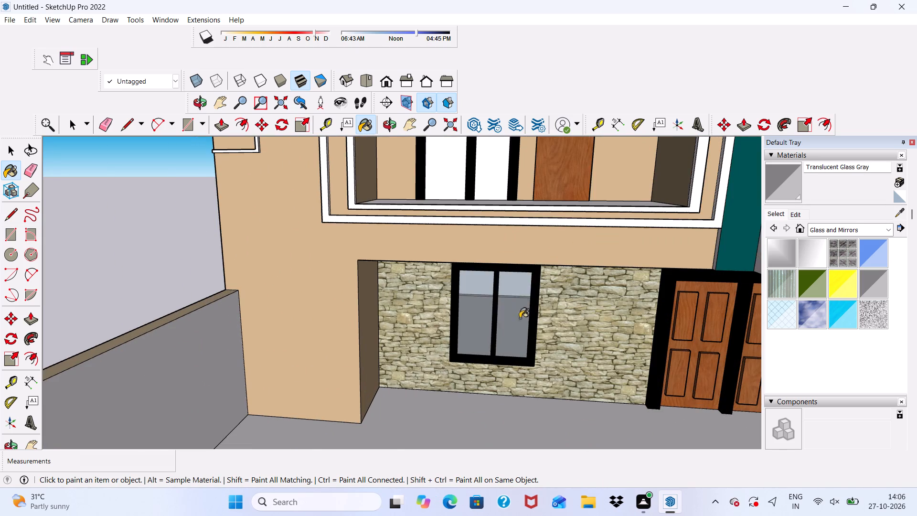
# Paint both panes of the first-floor balcony window with Translucent Glass Gray.
pyautogui.scroll(-6, 473, 265)
pyautogui.click(454, 169)
pyautogui.click(492, 205)
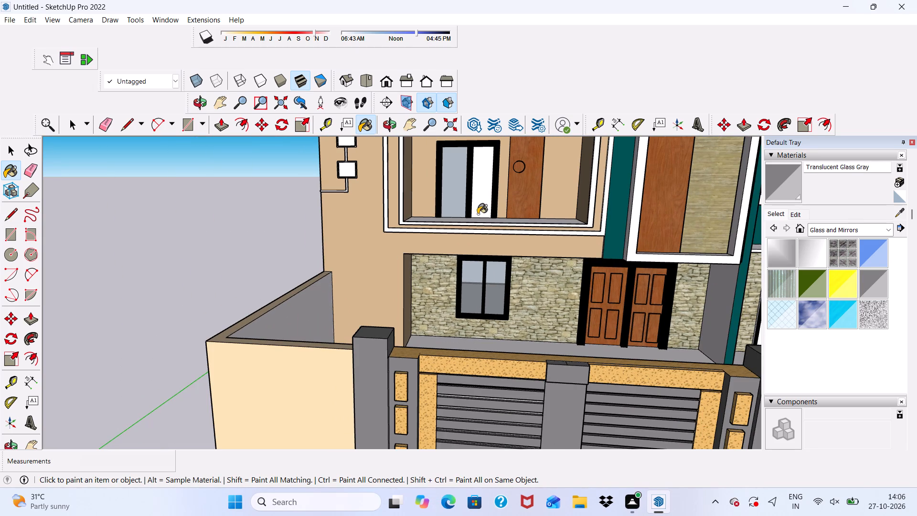
pyautogui.click(478, 214)
# Lighten the Translucent Glass Gray material by raising its colour brightness to near white.
pyautogui.scroll(-11, 442, 198)
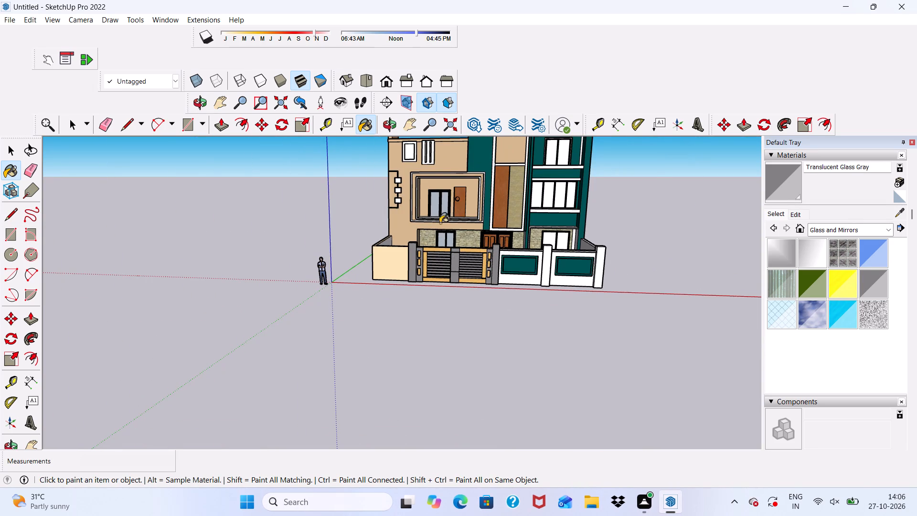
pyautogui.scroll(-5, 440, 217)
pyautogui.moveTo(440, 213); pyautogui.dragTo(457, 256, button='middle')
pyautogui.scroll(17, 441, 210)
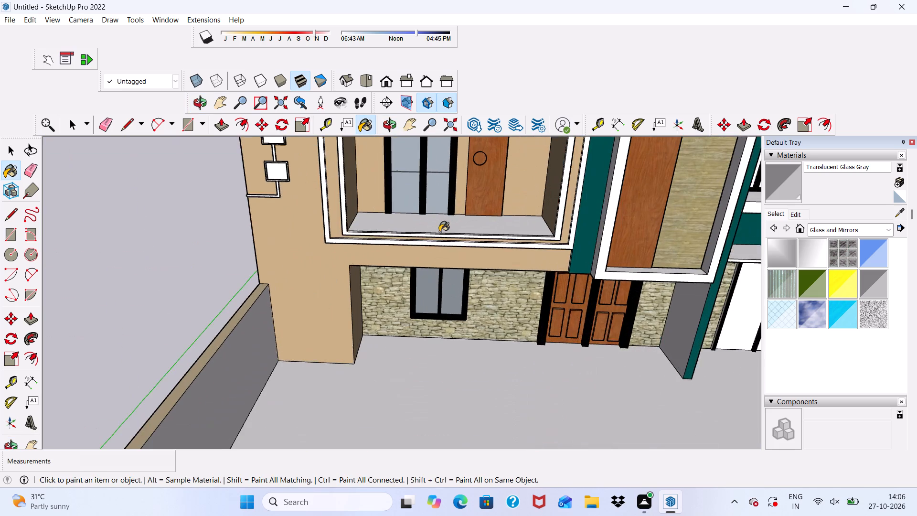
pyautogui.moveTo(439, 232); pyautogui.dragTo(434, 176, button='middle')
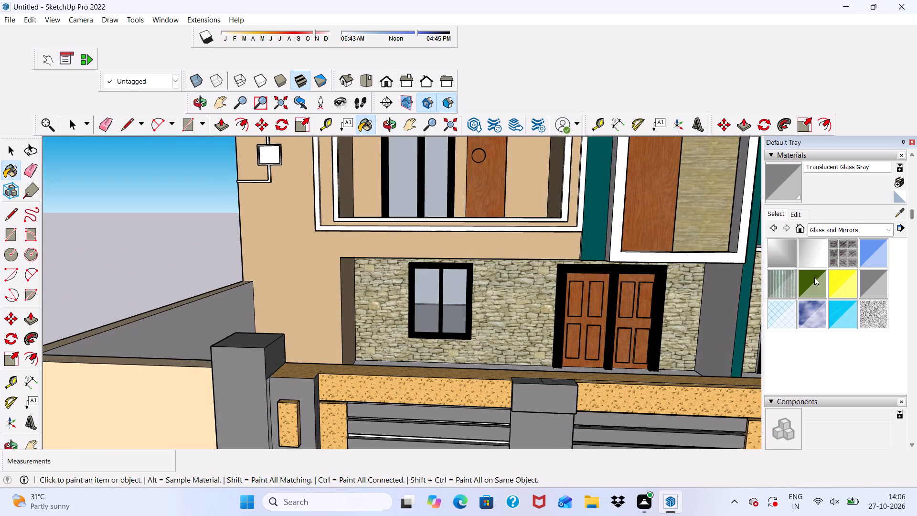
pyautogui.click(794, 210)
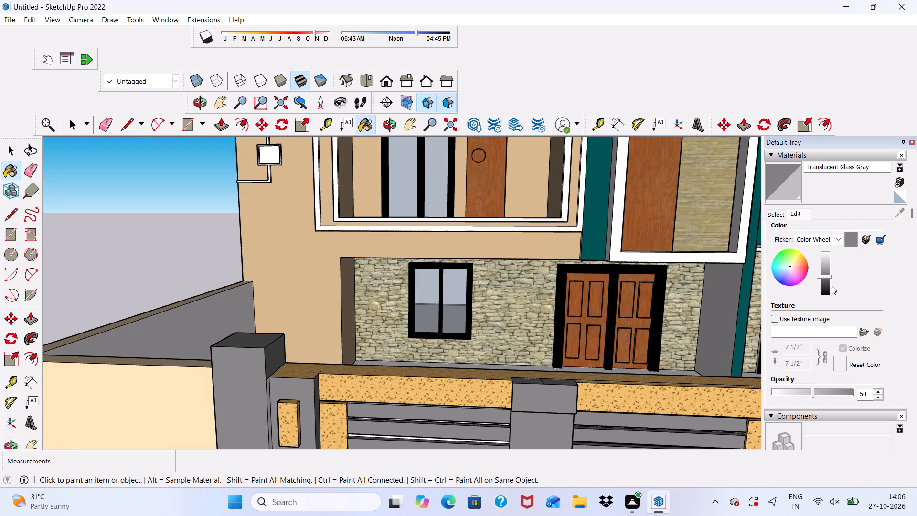
pyautogui.click(827, 277)
pyautogui.moveTo(825, 269); pyautogui.dragTo(825, 262)
pyautogui.scroll(-7, 794, 276)
pyautogui.scroll(-2, 213, 281)
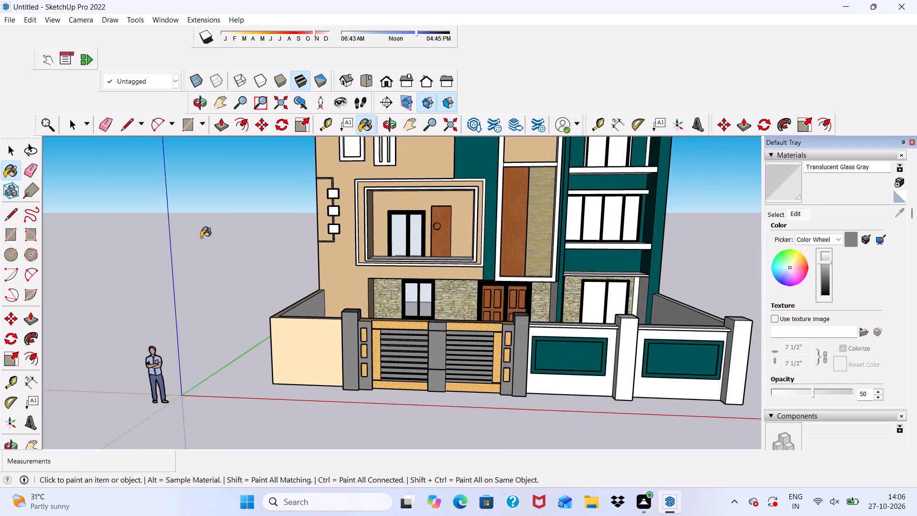
pyautogui.scroll(7, 420, 242)
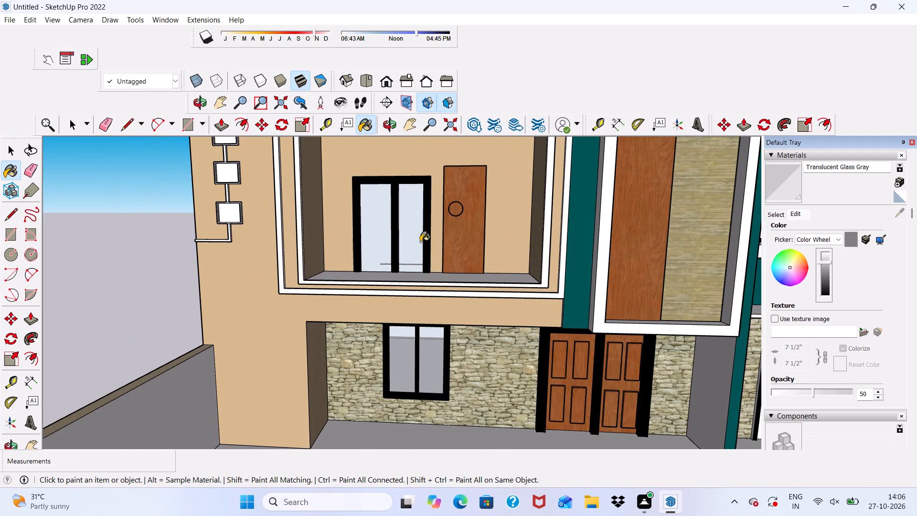
# Paint both panes of the ground-floor window in the teal section with Translucent Glass Blue.
pyautogui.click(772, 215)
pyautogui.click(878, 253)
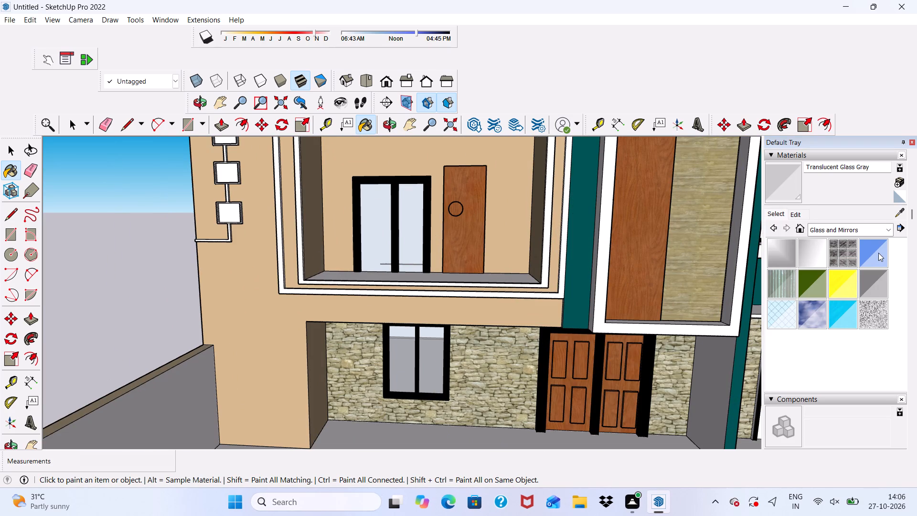
pyautogui.scroll(-6, 575, 279)
pyautogui.scroll(2, 448, 346)
pyautogui.scroll(-6, 239, 312)
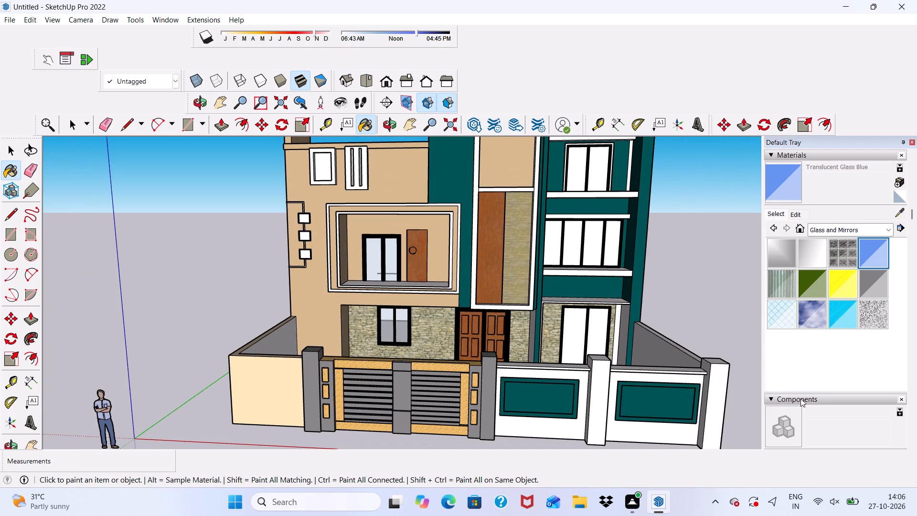
pyautogui.scroll(7, 819, 396)
pyautogui.click(576, 330)
pyautogui.click(596, 342)
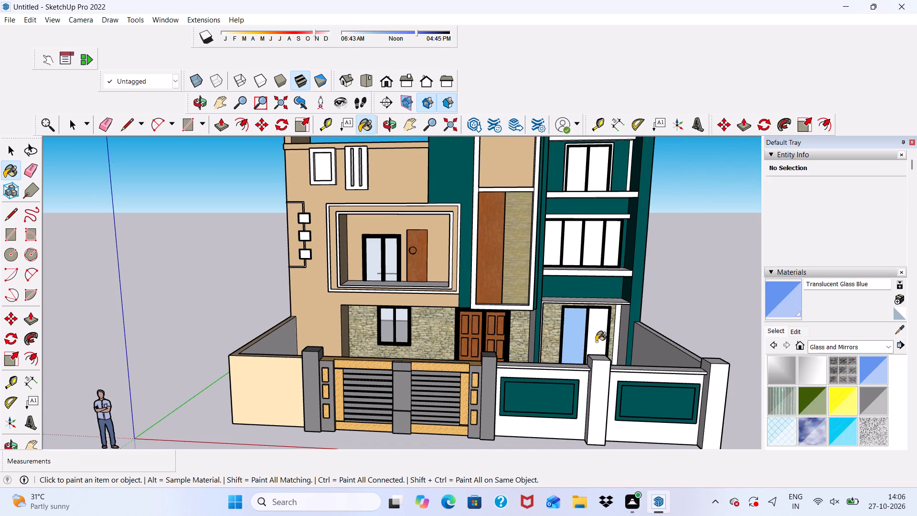
# Darken the Translucent Glass Blue material to a deeper navy by lowering its colour brightness.
pyautogui.scroll(-2, 717, 367)
pyautogui.click(800, 332)
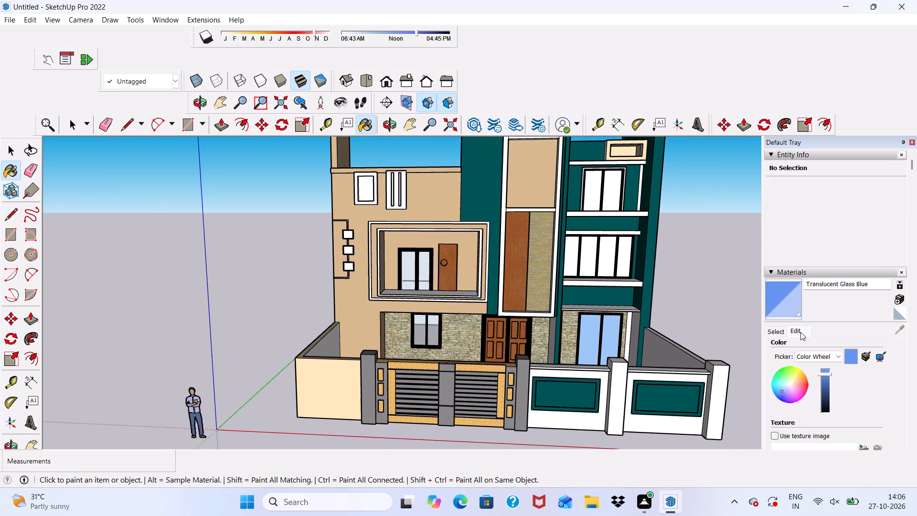
pyautogui.moveTo(827, 372); pyautogui.dragTo(827, 391)
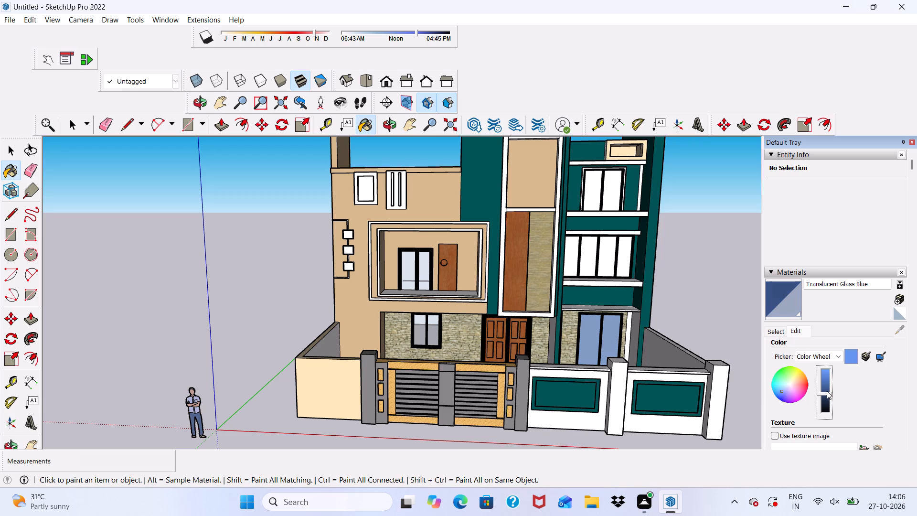
# Paint all four panes of the first-floor window in the teal section with the darkened Translucent Glass Blue.
pyautogui.scroll(3, 539, 254)
pyautogui.scroll(5, 603, 277)
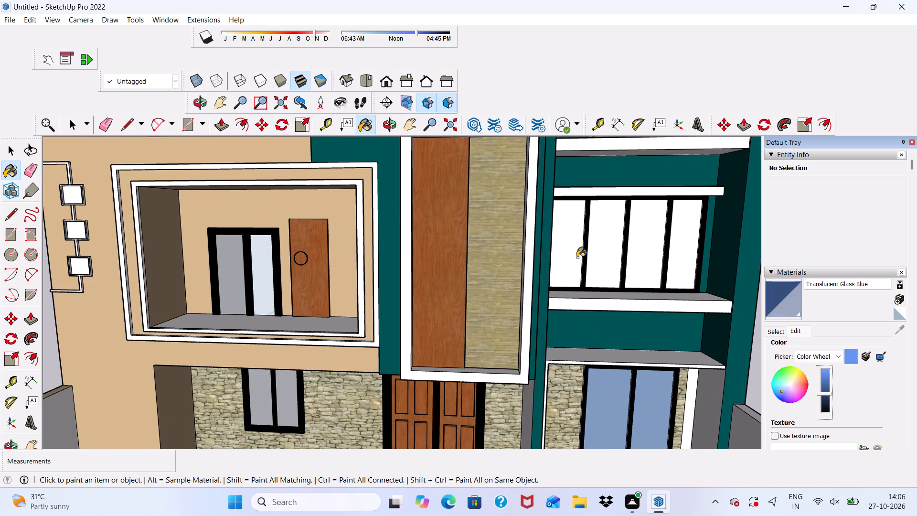
pyautogui.click(562, 246)
pyautogui.click(601, 261)
pyautogui.click(651, 274)
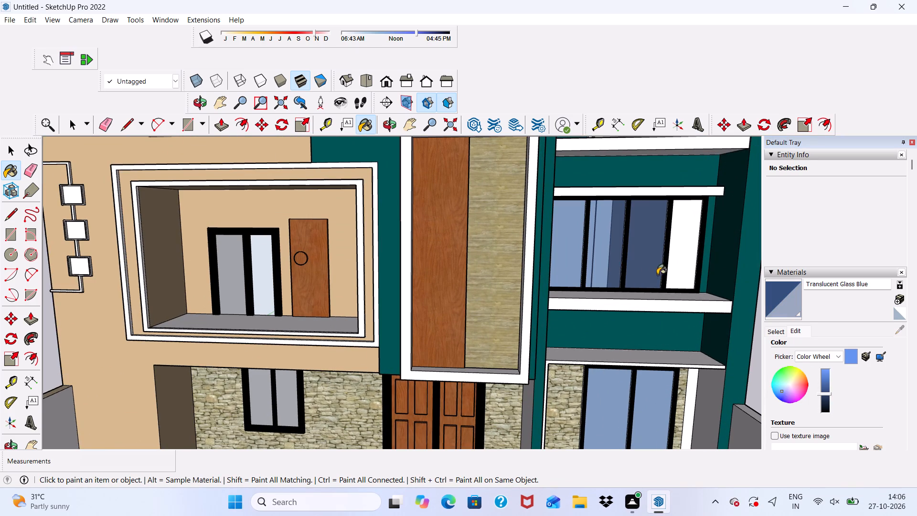
pyautogui.click(674, 270)
# Paint both panes of the second-floor window in the teal section with Translucent Glass Blue.
pyautogui.scroll(-5, 657, 268)
pyautogui.moveTo(635, 286); pyautogui.dragTo(615, 183, button='middle')
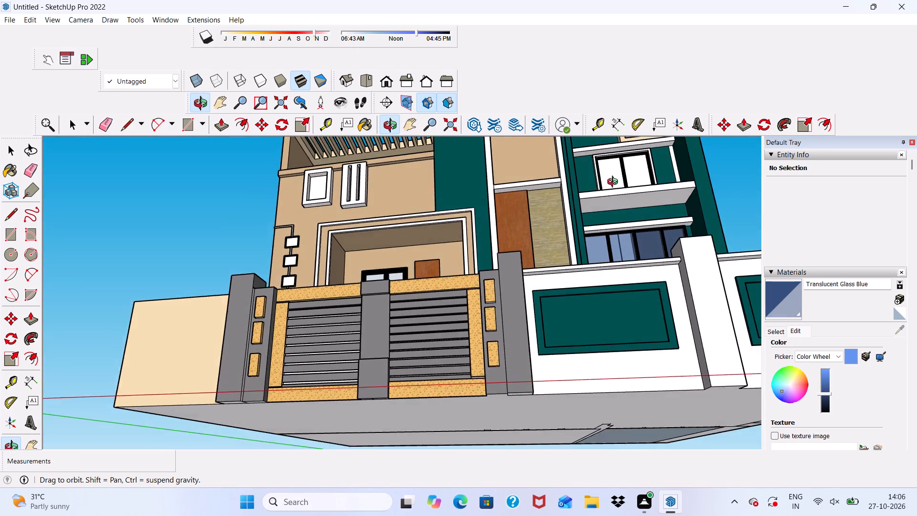
pyautogui.moveTo(615, 183); pyautogui.dragTo(622, 252, button='middle')
pyautogui.scroll(5, 640, 184)
pyautogui.click(629, 165)
pyautogui.click(660, 162)
pyautogui.scroll(-3, 657, 175)
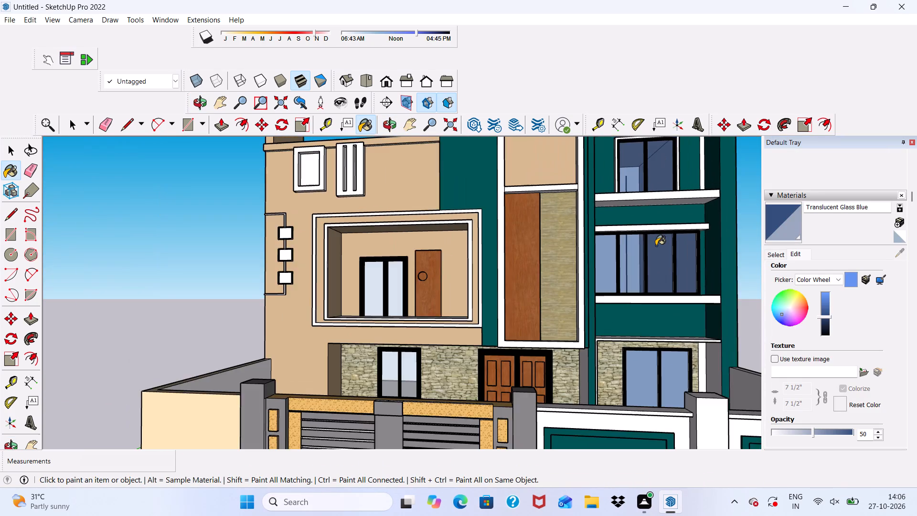
# Paint the top window pane in the tall white-framed strip of the teal tower with the darkened Translucent Glass Blue.
pyautogui.scroll(-11, 656, 246)
pyautogui.scroll(7, 631, 189)
pyautogui.scroll(4, 516, 171)
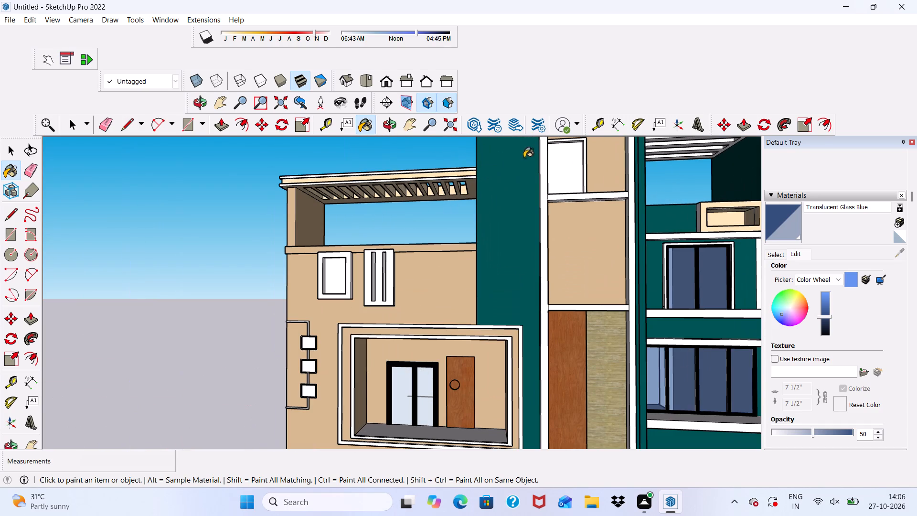
pyautogui.click(574, 172)
pyautogui.scroll(-5, 569, 173)
pyautogui.moveTo(539, 269); pyautogui.dragTo(615, 269, button='middle')
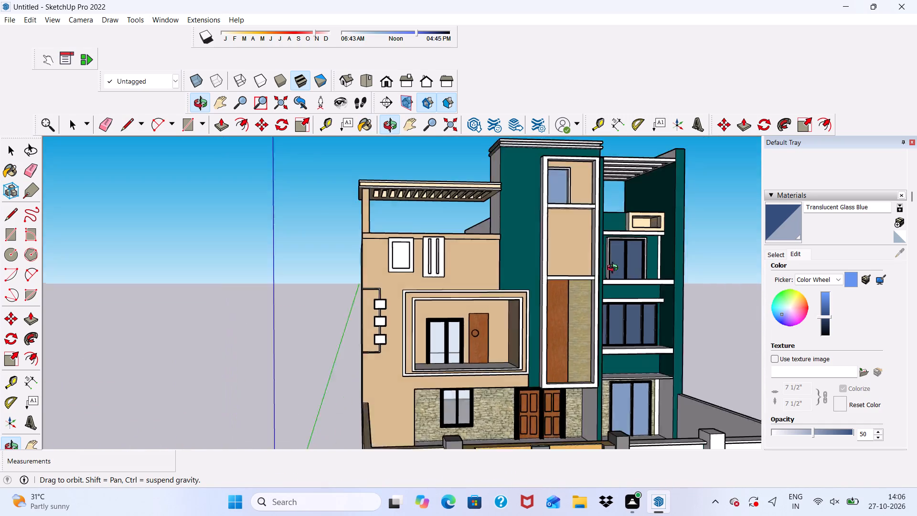
pyautogui.moveTo(615, 269); pyautogui.dragTo(514, 236, button='middle')
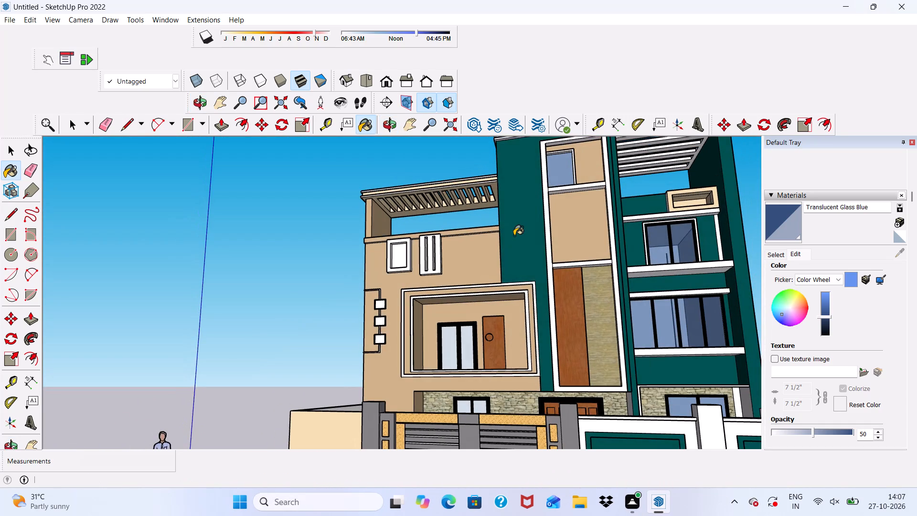
pyautogui.press('space')
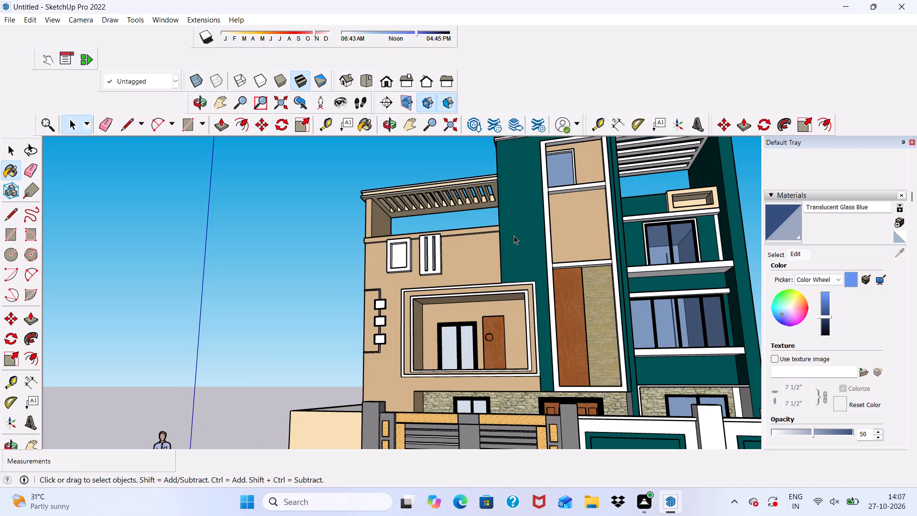
# Paint the courtyard floor between the house and the gate with Field Rectangle Tile from the Tile material collection.
pyautogui.scroll(-7, 509, 289)
pyautogui.scroll(1, 349, 425)
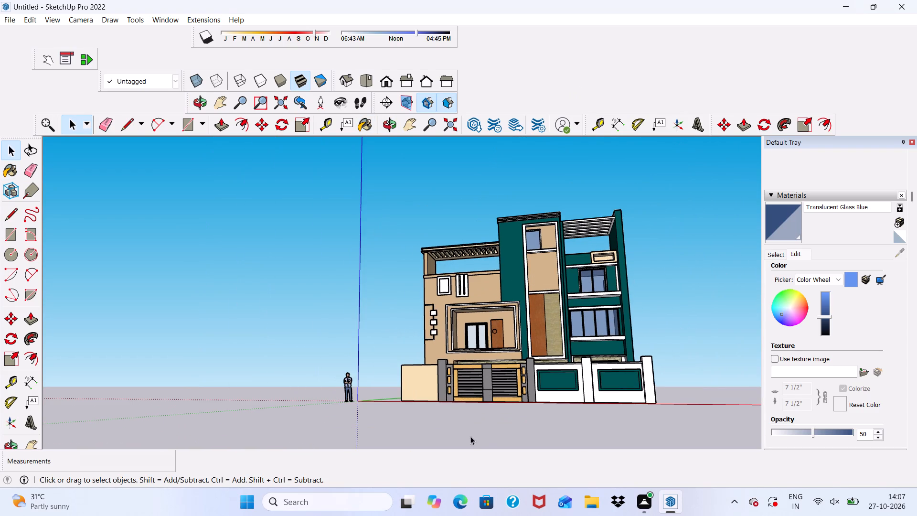
pyautogui.scroll(8, 536, 248)
pyautogui.scroll(-7, 535, 246)
pyautogui.moveTo(467, 253); pyautogui.dragTo(654, 256, button='middle')
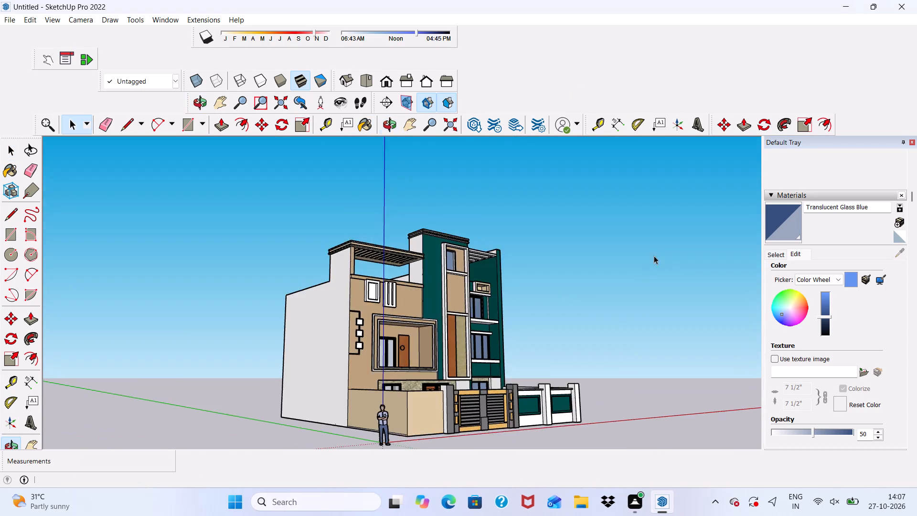
pyautogui.moveTo(651, 255); pyautogui.dragTo(678, 326, button='middle')
pyautogui.scroll(2, 678, 326)
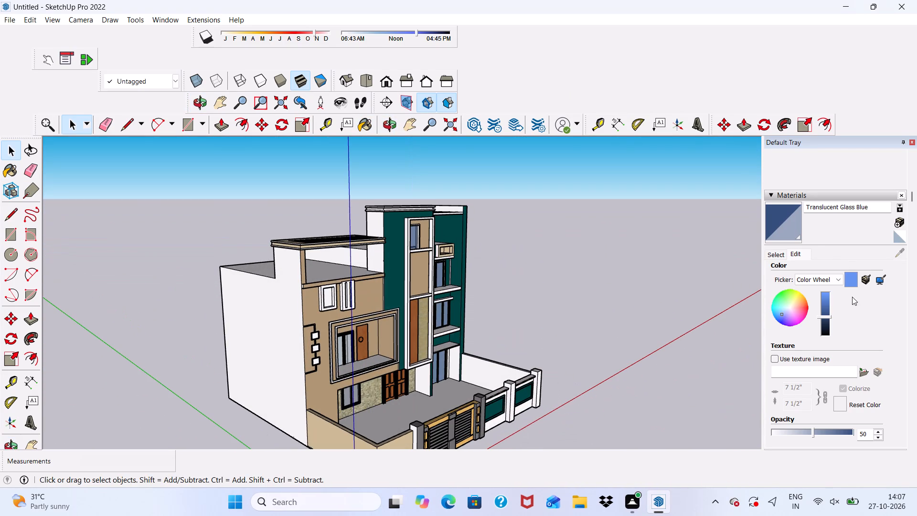
pyautogui.click(781, 250)
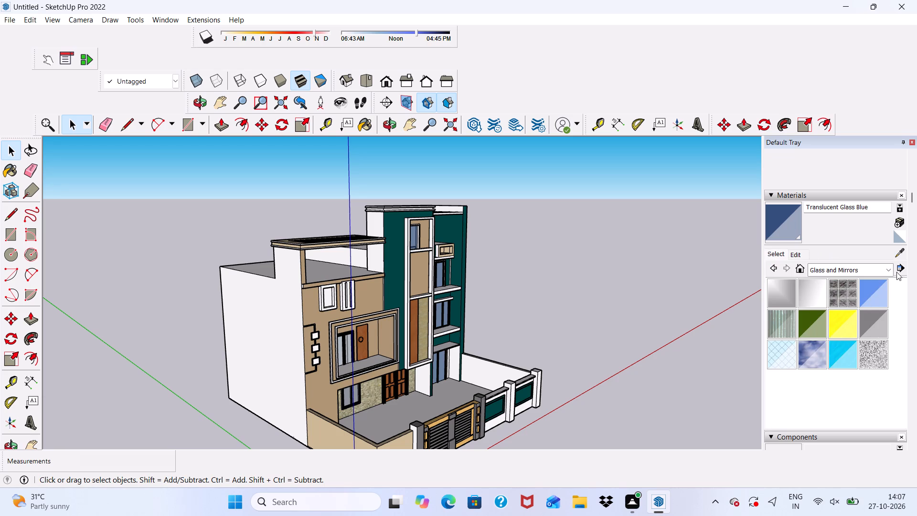
pyautogui.click(890, 264)
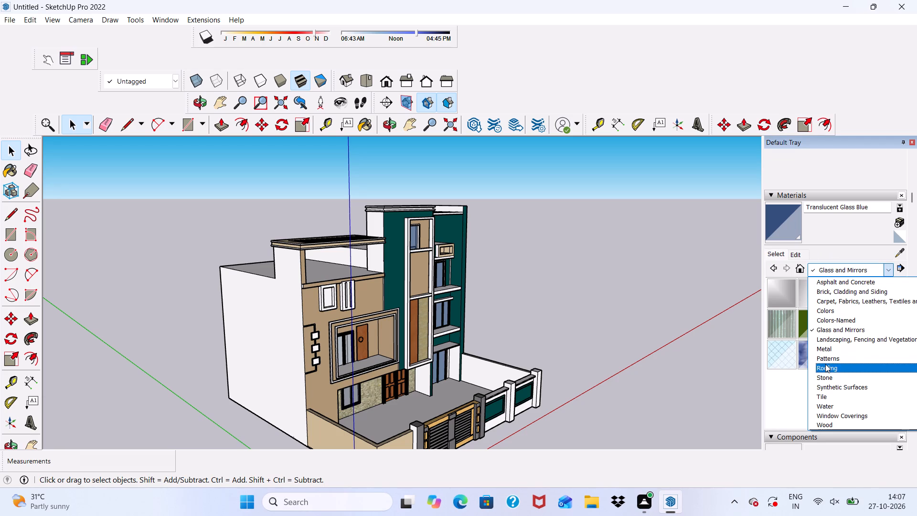
pyautogui.click(833, 395)
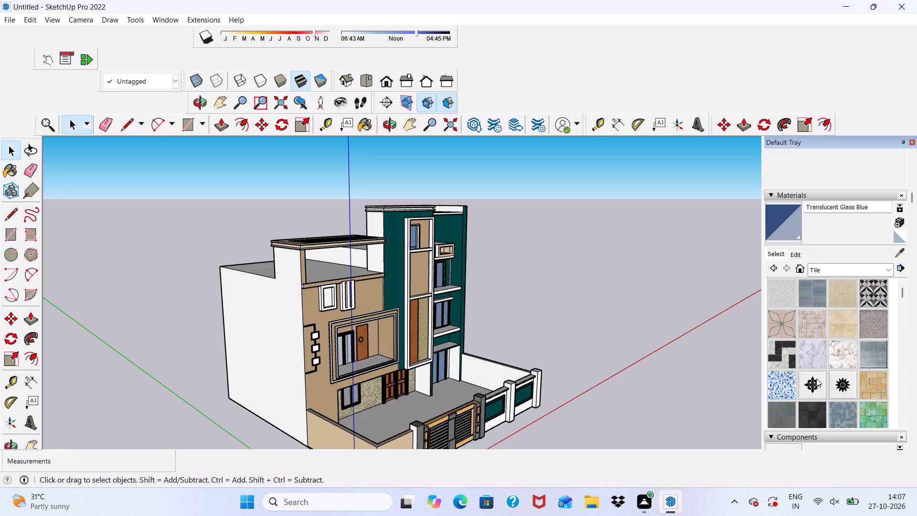
pyautogui.click(809, 315)
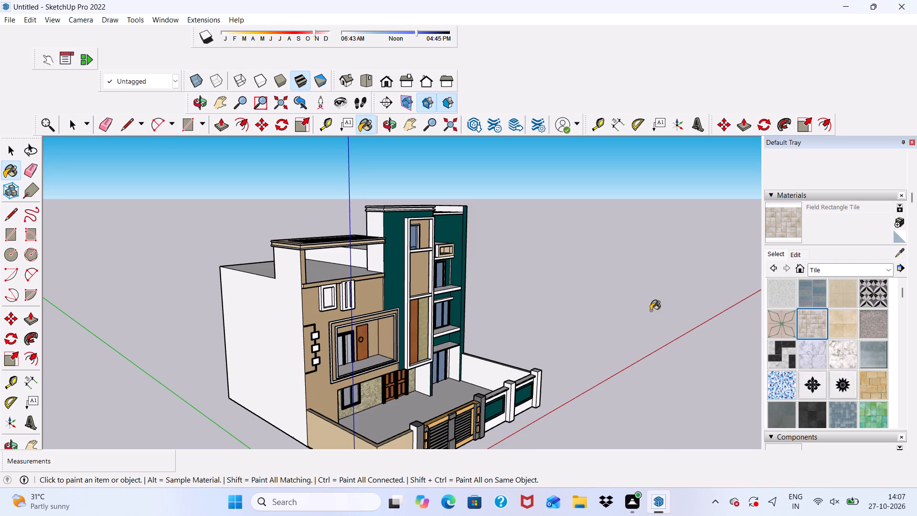
pyautogui.scroll(5, 395, 344)
pyautogui.click(464, 445)
# Paint the floor of the framed first-floor balcony in the beige section with Marble Carrara Floor Tile.
pyautogui.scroll(-5, 447, 375)
pyautogui.moveTo(481, 372); pyautogui.dragTo(472, 395, button='middle')
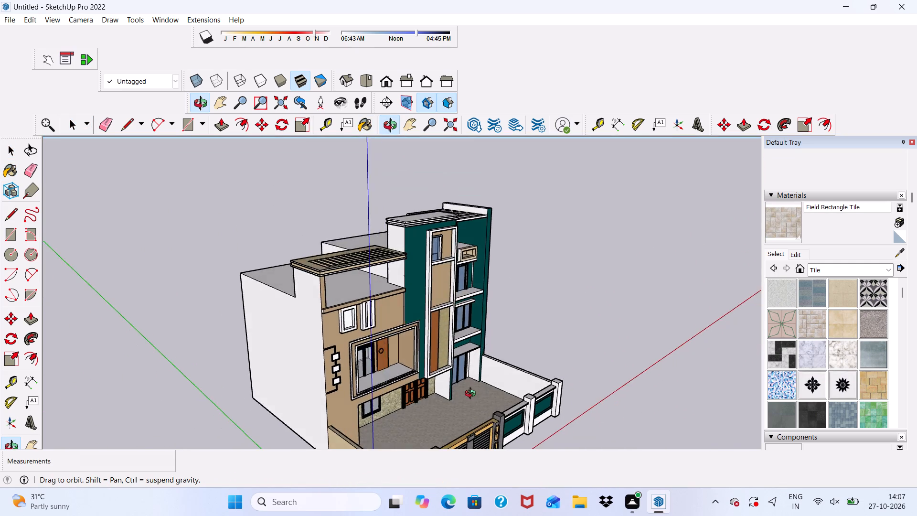
pyautogui.moveTo(472, 395); pyautogui.dragTo(12, 339, button='middle')
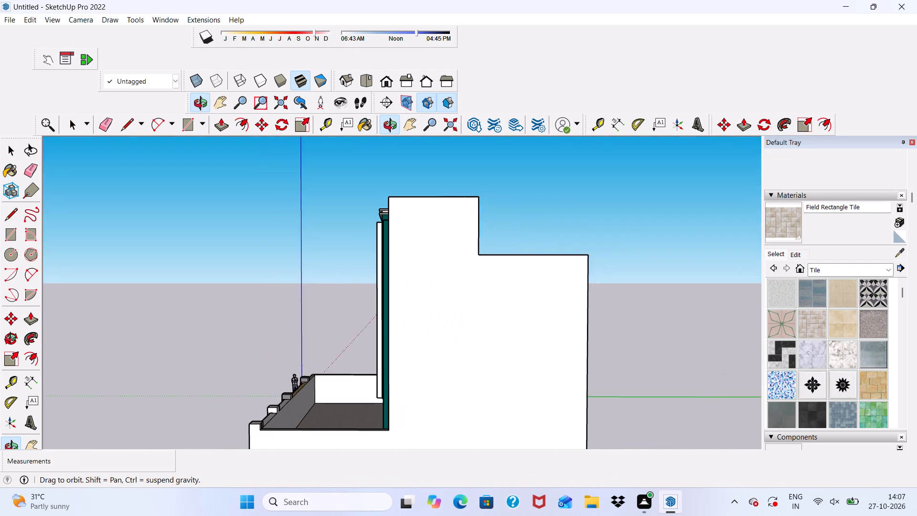
pyautogui.moveTo(12, 339); pyautogui.dragTo(338, 317, button='middle')
pyautogui.scroll(1, 338, 317)
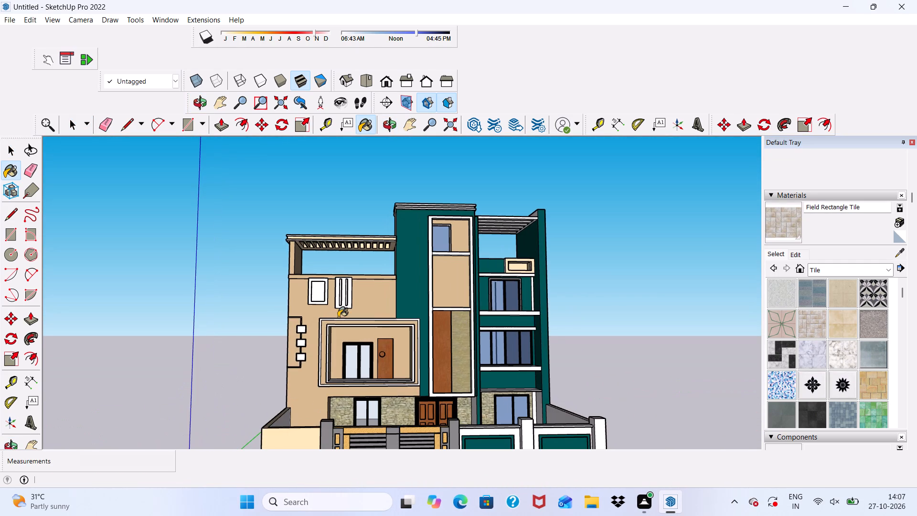
pyautogui.scroll(-6, 338, 317)
pyautogui.moveTo(330, 317); pyautogui.dragTo(309, 383, button='middle')
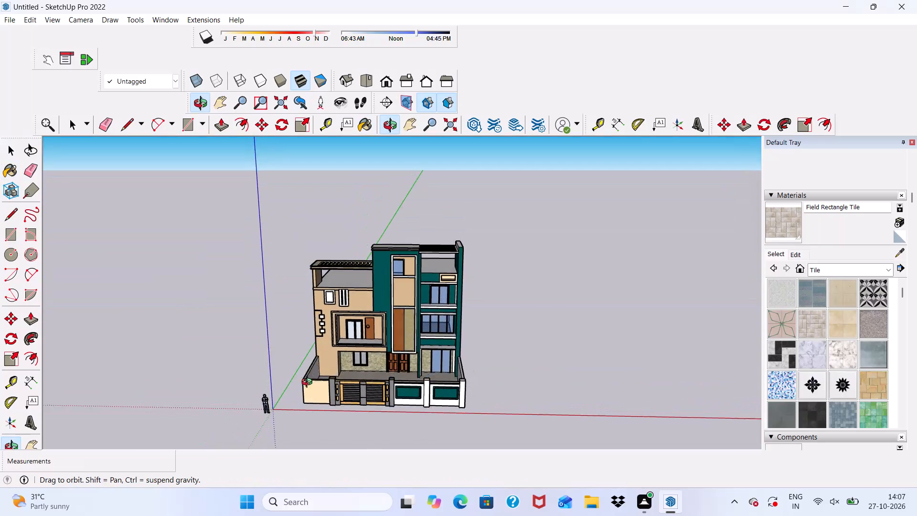
pyautogui.moveTo(309, 383); pyautogui.dragTo(355, 355, button='middle')
pyautogui.scroll(3, 355, 355)
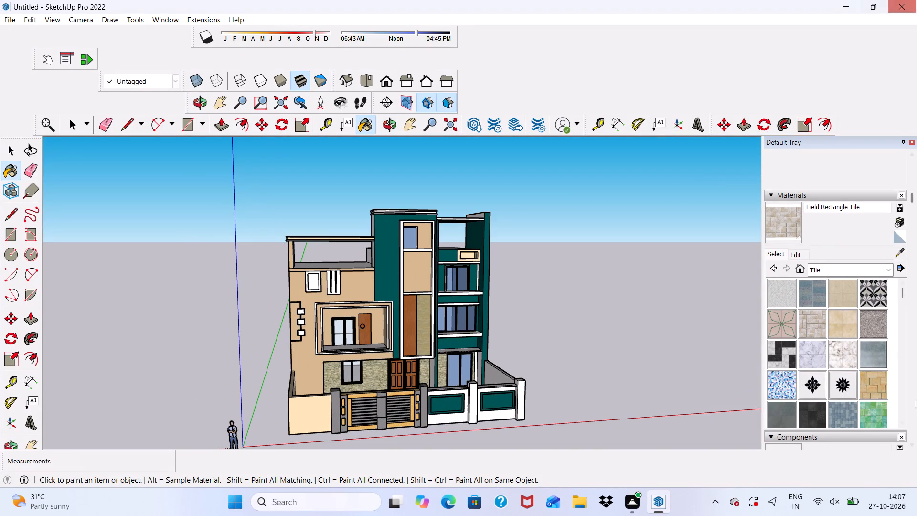
pyautogui.click(820, 352)
pyautogui.scroll(4, 409, 355)
pyautogui.moveTo(409, 355); pyautogui.dragTo(373, 449, button='middle')
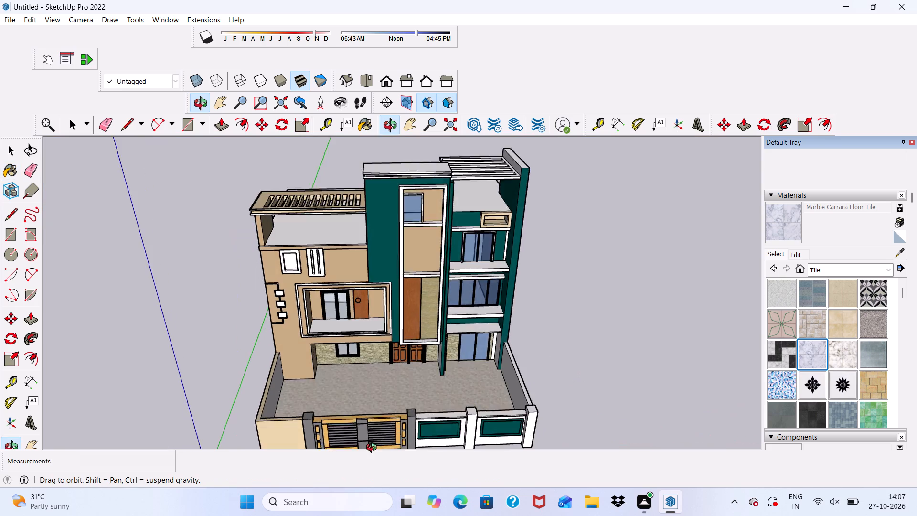
pyautogui.moveTo(373, 449); pyautogui.dragTo(371, 453, button='middle')
pyautogui.scroll(5, 307, 311)
pyautogui.click(346, 333)
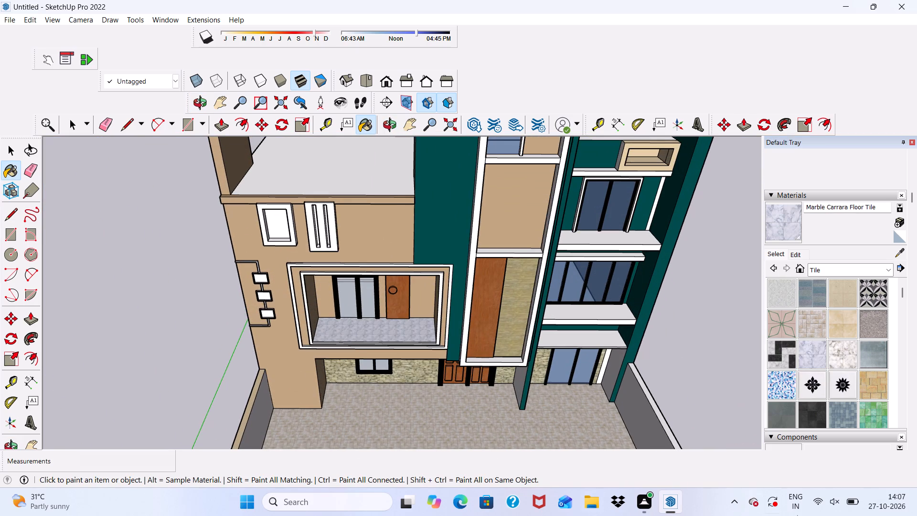
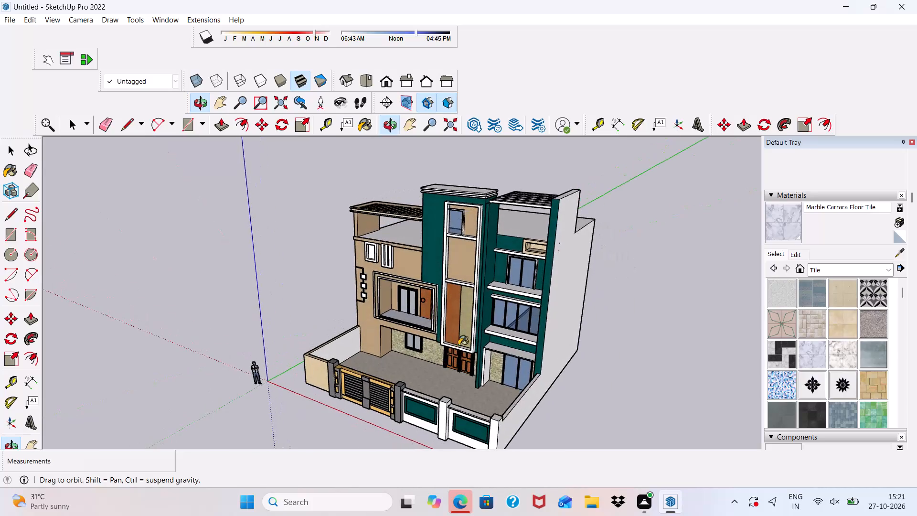
# Paint the two front compound wall faces around the teal panels with Marble Carrara Gold Floor Tile.
pyautogui.scroll(6, 376, 402)
pyautogui.scroll(-7, 371, 383)
pyautogui.moveTo(369, 352); pyautogui.dragTo(534, 312, button='middle')
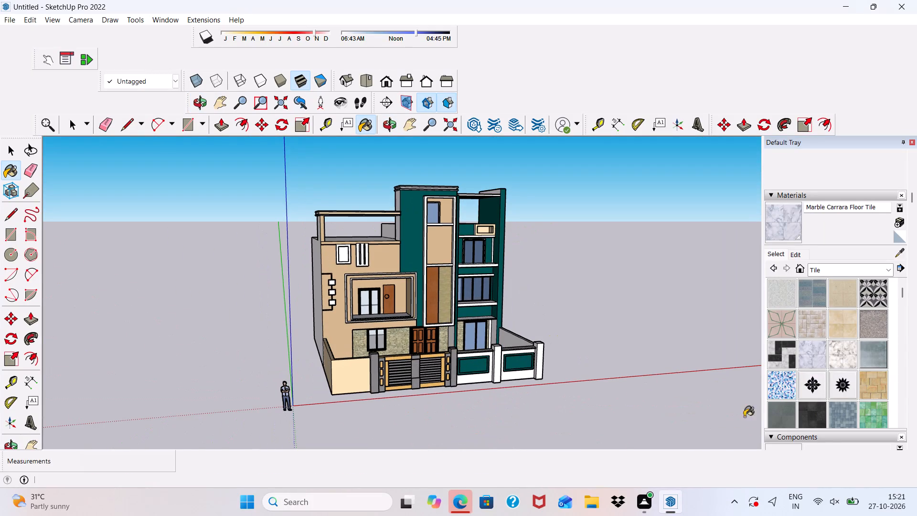
pyautogui.click(853, 352)
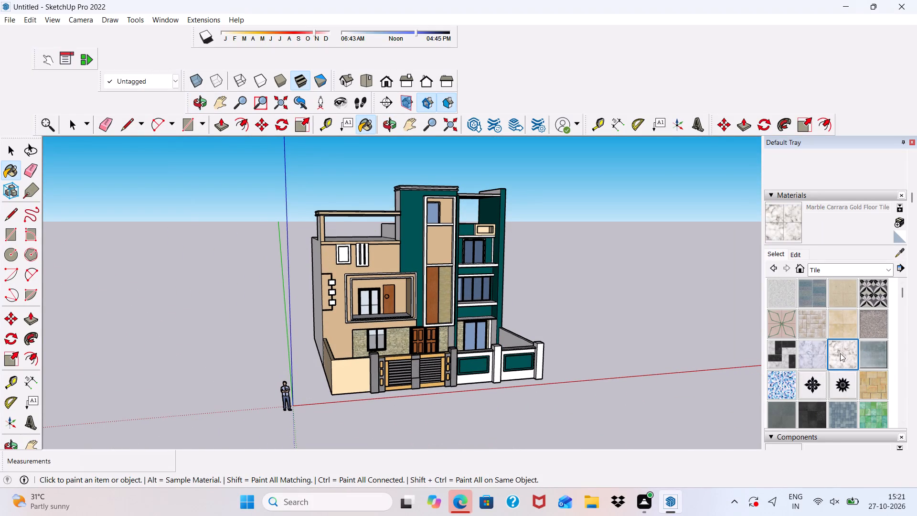
pyautogui.scroll(16, 576, 360)
pyautogui.scroll(-2, 496, 347)
pyautogui.scroll(5, 496, 340)
pyautogui.click(496, 334)
pyautogui.scroll(-3, 385, 322)
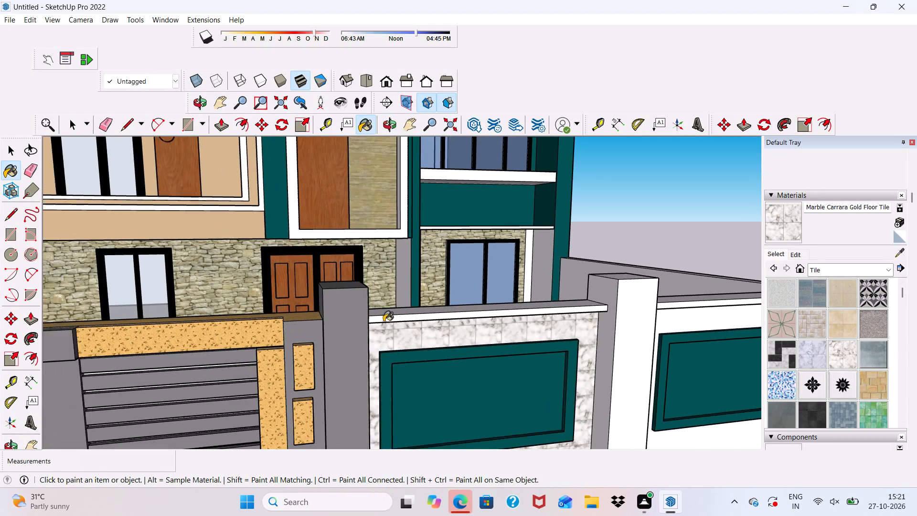
pyautogui.scroll(-2, 384, 322)
pyautogui.scroll(6, 661, 381)
pyautogui.scroll(5, 543, 295)
pyautogui.click(534, 271)
pyautogui.scroll(-8, 533, 270)
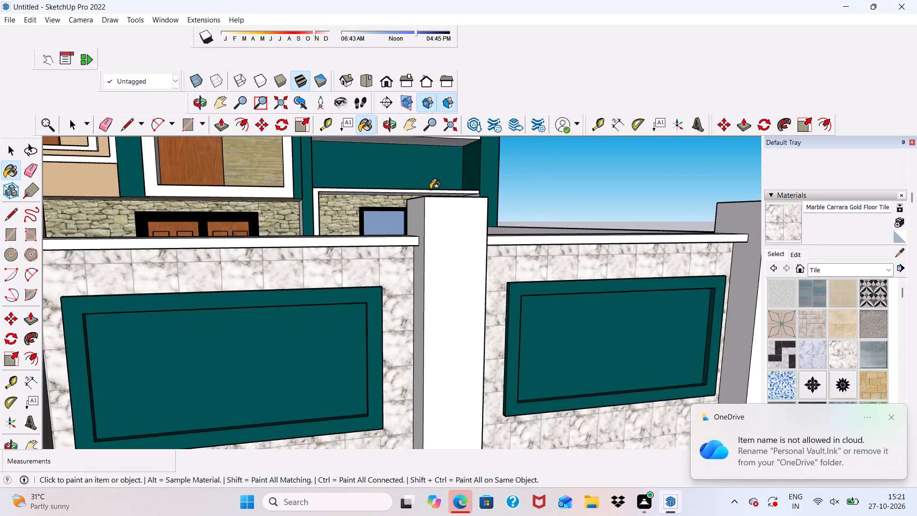
# Paint the house's outer side wall beside the teal section and its rear wall with Terrazzo Tile Light from Synthetic Surfaces.
pyautogui.scroll(-4, 430, 189)
pyautogui.moveTo(443, 263); pyautogui.dragTo(543, 393, button='middle')
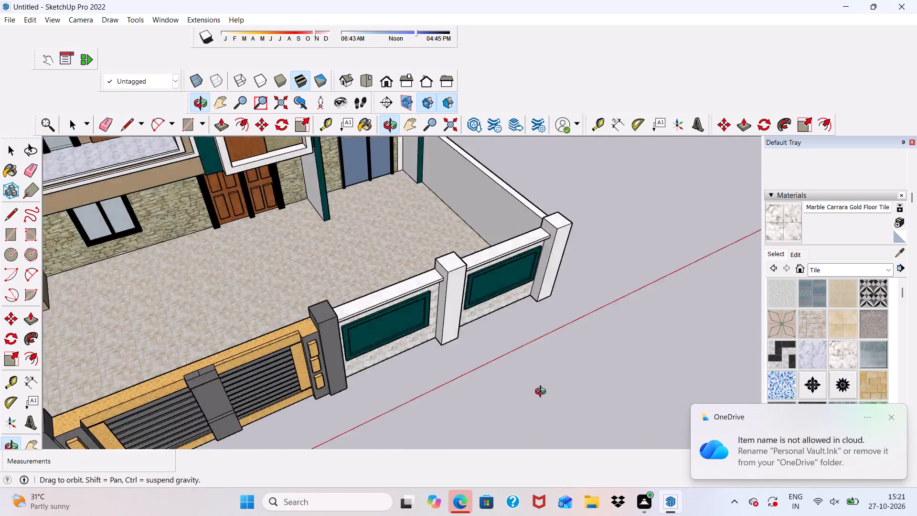
pyautogui.moveTo(543, 393); pyautogui.dragTo(545, 392, button='middle')
pyautogui.scroll(1, 546, 387)
pyautogui.scroll(-6, 387, 250)
pyautogui.moveTo(348, 292); pyautogui.dragTo(270, 187, button='middle')
pyautogui.scroll(-7, 247, 226)
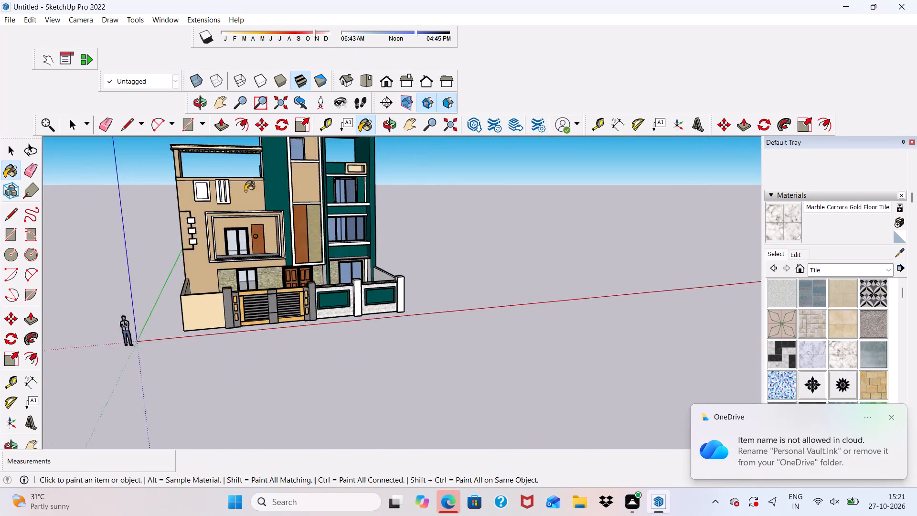
pyautogui.scroll(5, 230, 183)
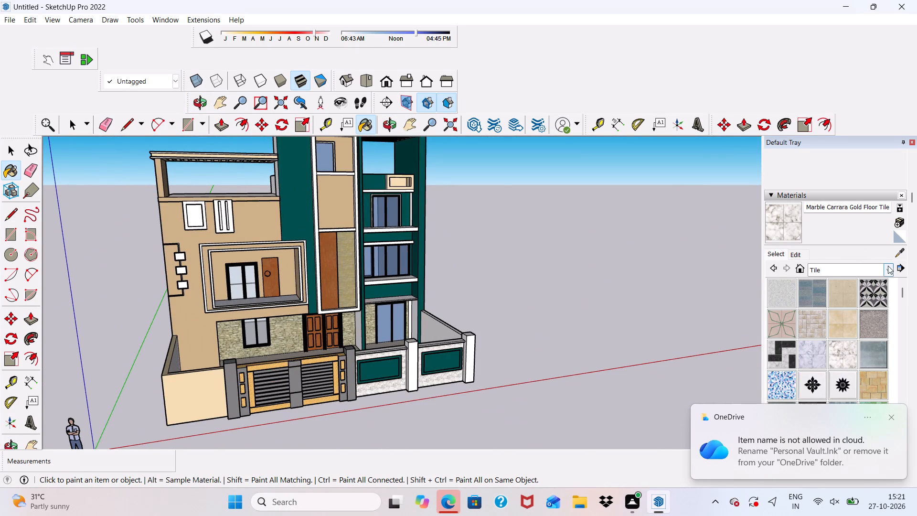
pyautogui.click(886, 267)
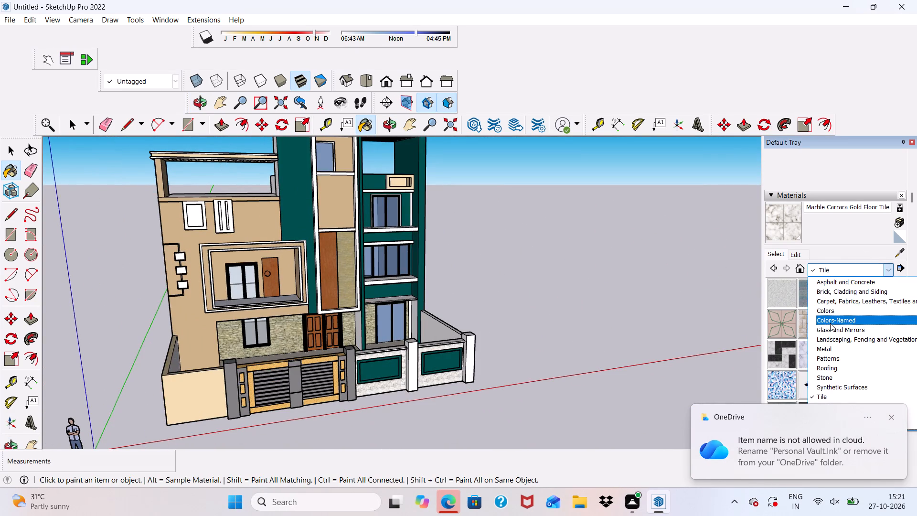
pyautogui.click(824, 386)
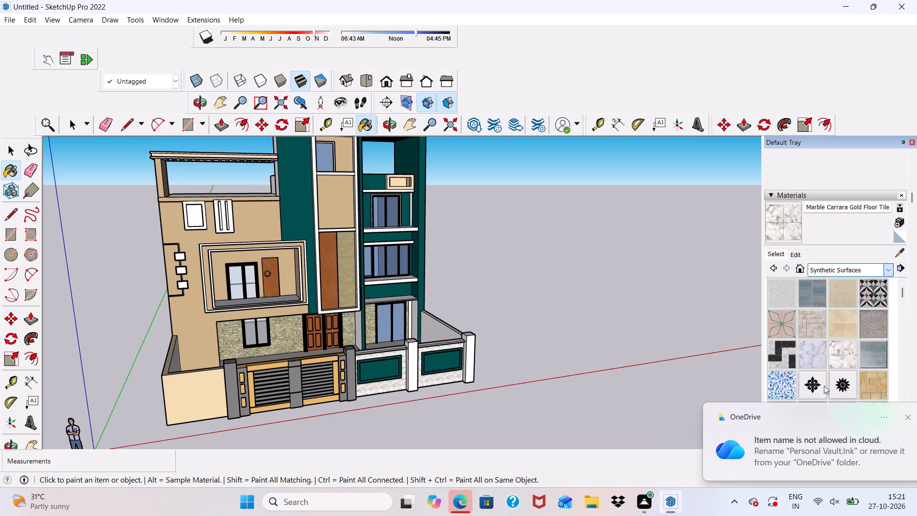
pyautogui.click(784, 290)
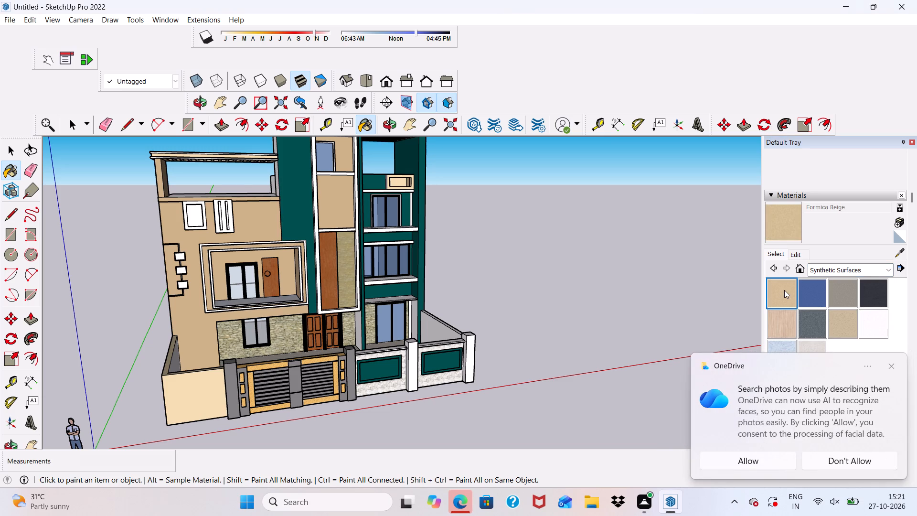
pyautogui.click(811, 343)
pyautogui.moveTo(480, 253); pyautogui.dragTo(416, 279, button='middle')
pyautogui.scroll(3, 840, 298)
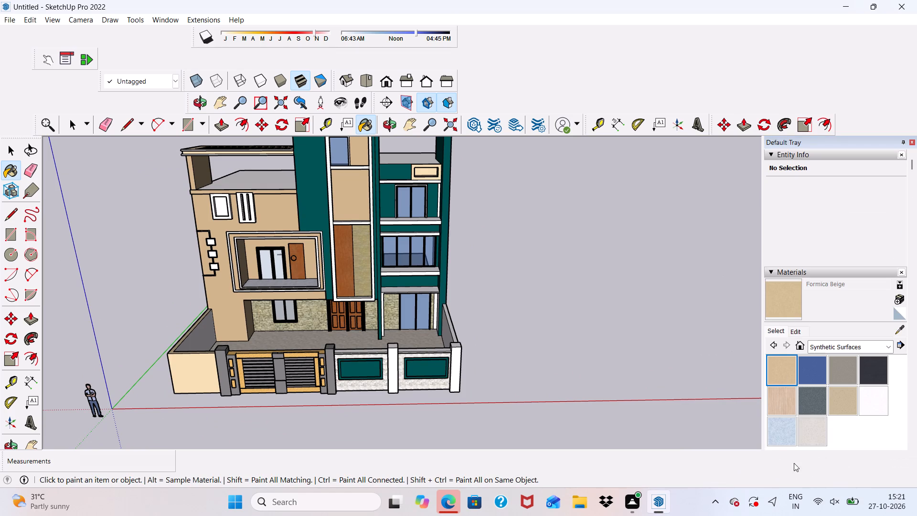
pyautogui.click(810, 429)
pyautogui.moveTo(658, 302); pyautogui.dragTo(347, 341, button='middle')
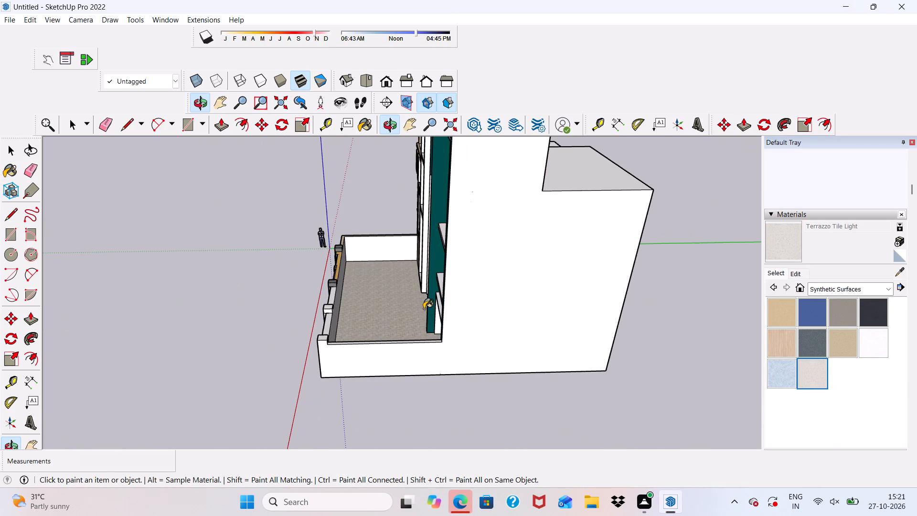
pyautogui.click(456, 329)
pyautogui.scroll(-2, 472, 338)
pyautogui.moveTo(501, 339); pyautogui.dragTo(267, 333, button='middle')
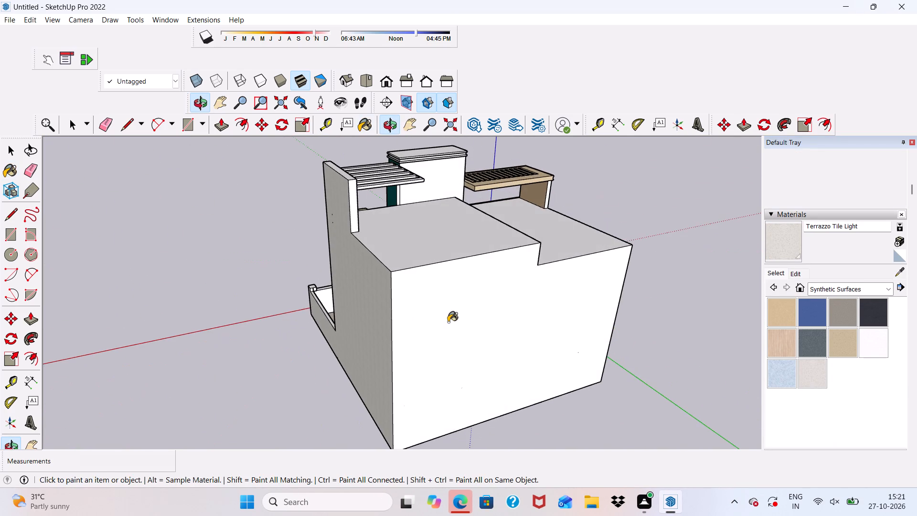
pyautogui.click(448, 322)
# Paint both roof terraces, the rear edge of the side parapet and the tower's rear wall with Terrazzo Tile Light.
pyautogui.scroll(6, 390, 245)
pyautogui.click(390, 245)
pyautogui.scroll(11, 304, 202)
pyautogui.click(355, 191)
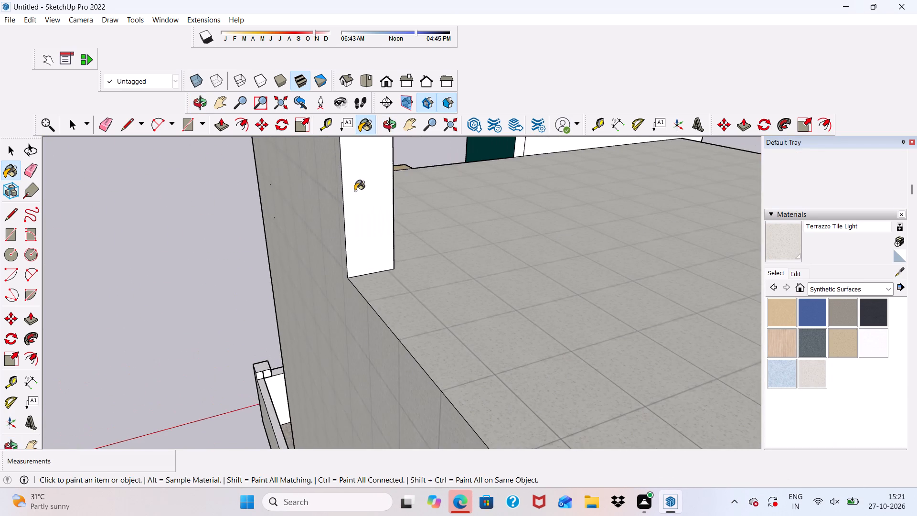
pyautogui.scroll(-6, 274, 301)
pyautogui.click(487, 198)
pyautogui.scroll(-4, 487, 197)
pyautogui.moveTo(469, 198); pyautogui.dragTo(308, 224, button='middle')
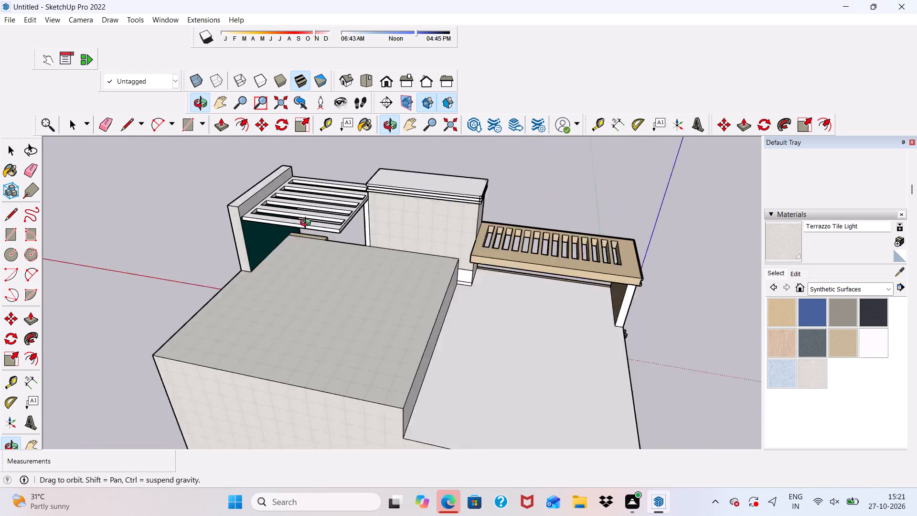
pyautogui.moveTo(308, 224); pyautogui.dragTo(246, 227, button='middle')
pyautogui.click(353, 415)
# Paint the tower's narrow side face above the lower roof terrace with Terrazzo Tile Light.
pyautogui.scroll(-1, 392, 306)
pyautogui.moveTo(394, 306); pyautogui.dragTo(393, 254, button='middle')
pyautogui.scroll(1, 394, 306)
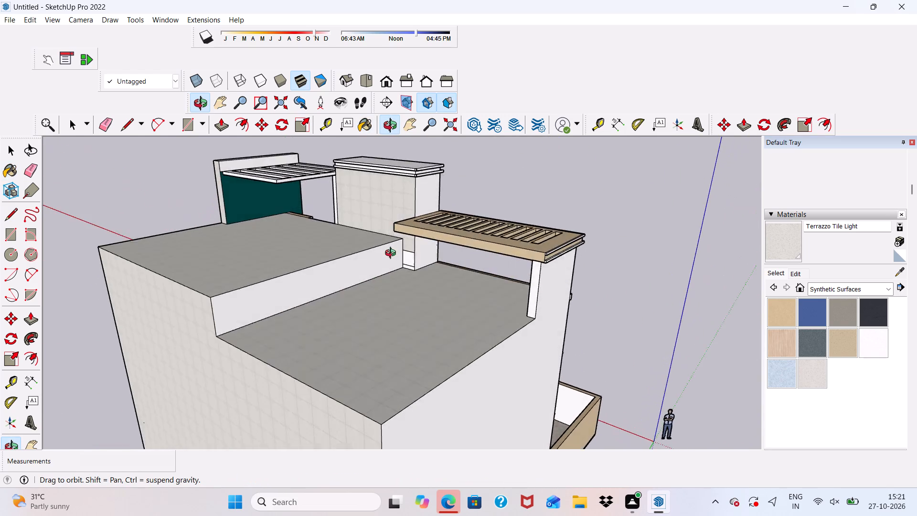
pyautogui.moveTo(393, 254); pyautogui.dragTo(0, 290, button='middle')
pyautogui.moveTo(366, 340); pyautogui.dragTo(256, 215, button='middle')
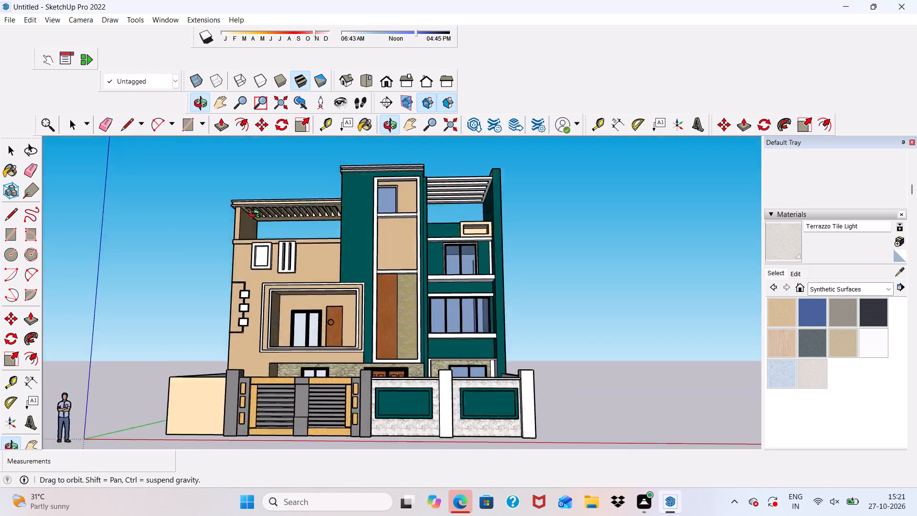
pyautogui.moveTo(256, 215); pyautogui.dragTo(334, 332, button='middle')
pyautogui.scroll(5, 322, 213)
pyautogui.scroll(11, 231, 236)
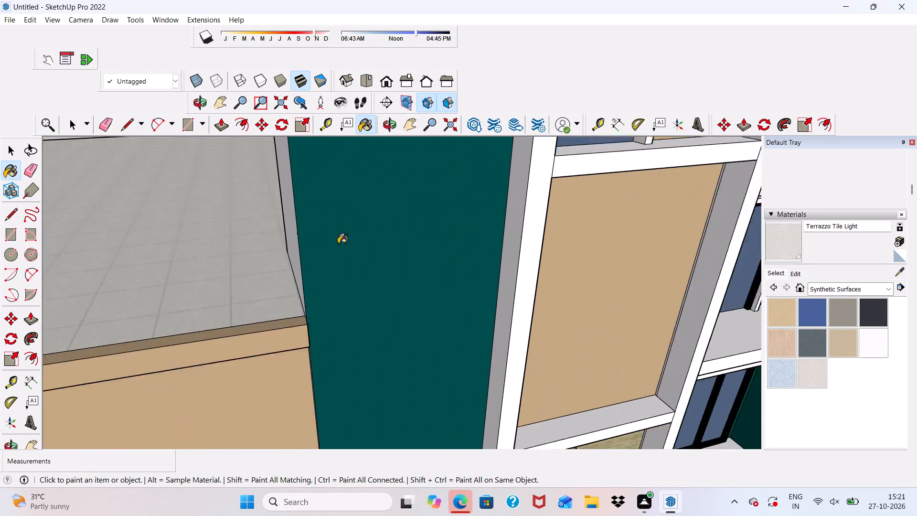
pyautogui.scroll(2, 338, 244)
pyautogui.click(285, 226)
# Examine the painted facade, roof terraces, balconies and gate from the front for any missed surfaces.
pyautogui.scroll(-20, 280, 221)
pyautogui.moveTo(521, 313); pyautogui.dragTo(418, 272, button='middle')
pyautogui.scroll(-5, 439, 193)
pyautogui.scroll(3, 457, 349)
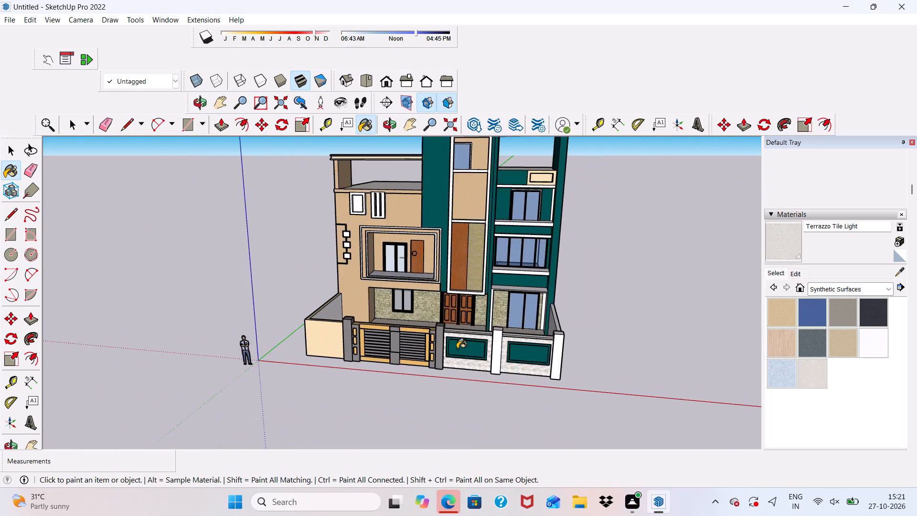
pyautogui.scroll(2, 457, 349)
pyautogui.scroll(4, 442, 282)
pyautogui.press('space')
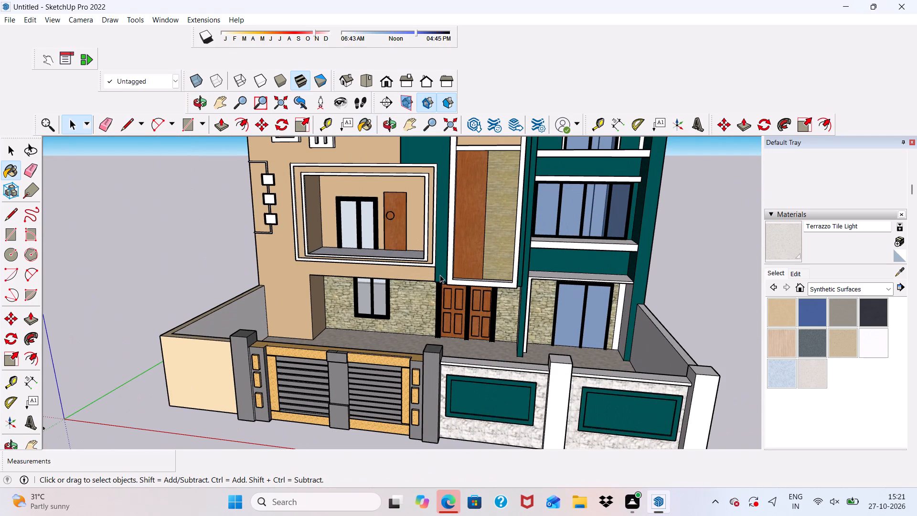
pyautogui.scroll(-6, 440, 291)
pyautogui.scroll(-4, 487, 247)
pyautogui.scroll(5, 373, 289)
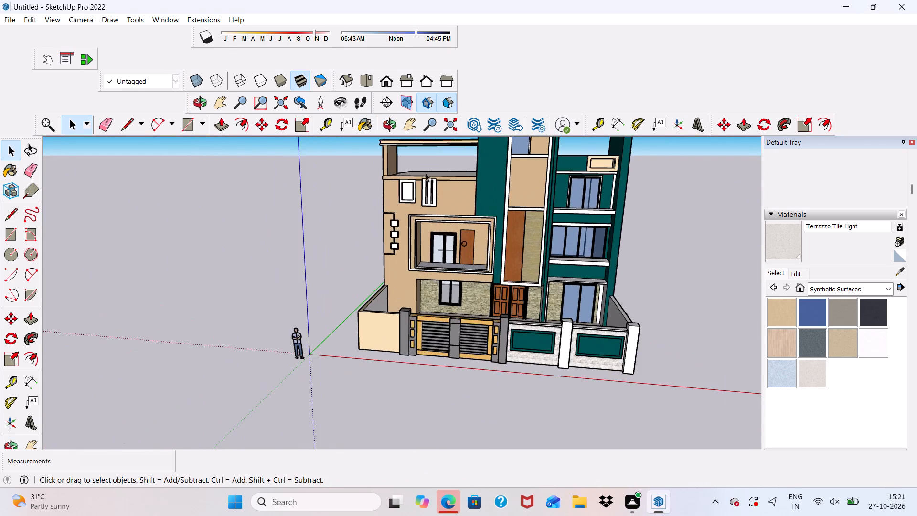
pyautogui.scroll(5, 427, 172)
pyautogui.scroll(-2, 427, 172)
pyautogui.moveTo(427, 252); pyautogui.dragTo(538, 279, button='middle')
pyautogui.scroll(-4, 492, 264)
pyautogui.moveTo(416, 363); pyautogui.dragTo(281, 342, button='middle')
pyautogui.scroll(6, 552, 245)
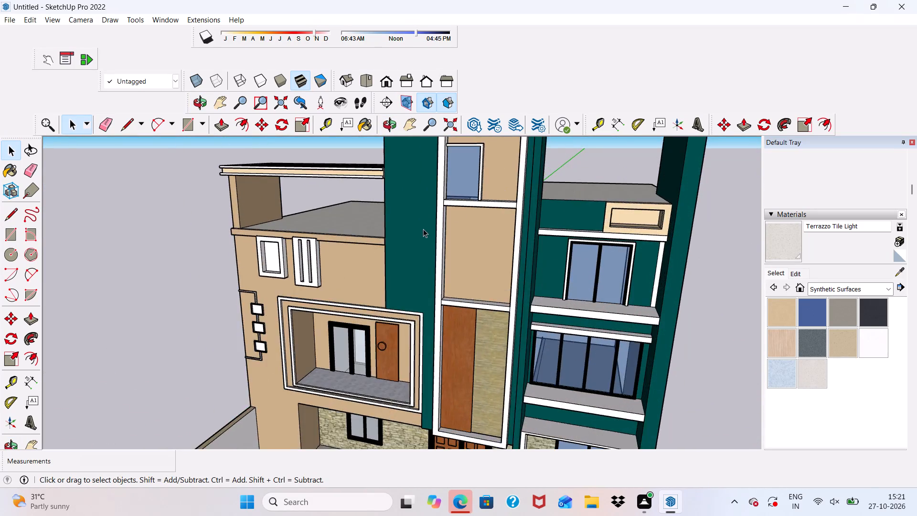
pyautogui.scroll(6, 423, 230)
pyautogui.scroll(-2, 423, 230)
pyautogui.moveTo(427, 242); pyautogui.dragTo(498, 263, button='middle')
pyautogui.scroll(1, 498, 263)
pyautogui.scroll(-6, 497, 259)
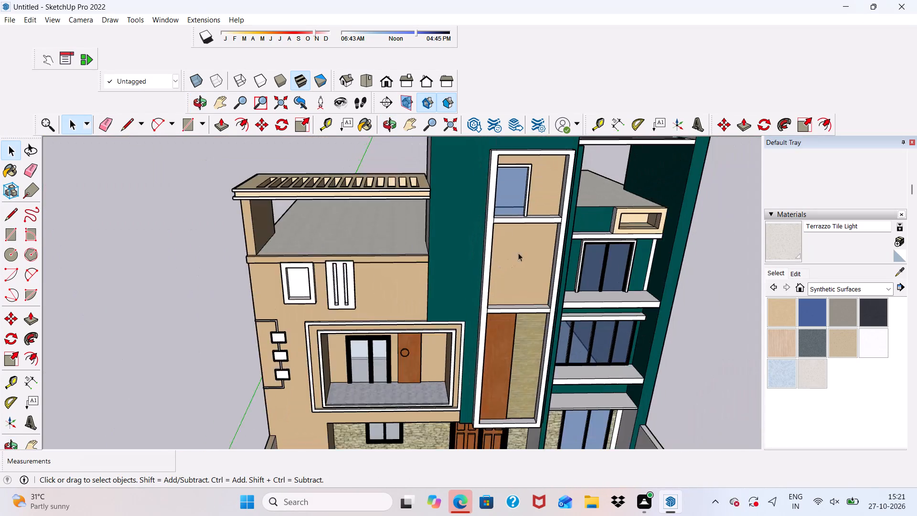
pyautogui.scroll(-5, 518, 250)
pyautogui.moveTo(515, 339); pyautogui.dragTo(510, 295, button='middle')
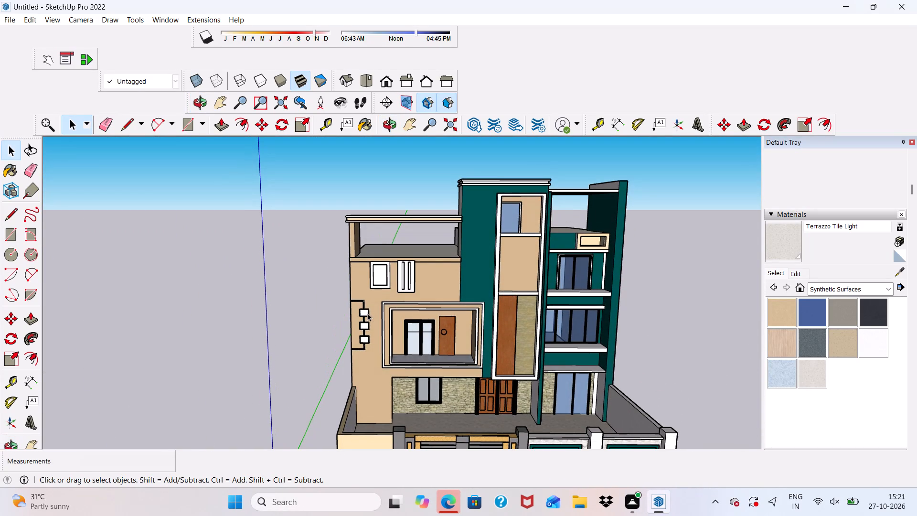
# Save the model in the Documents folder as 822.
pyautogui.hotkey('ctrl', 's')
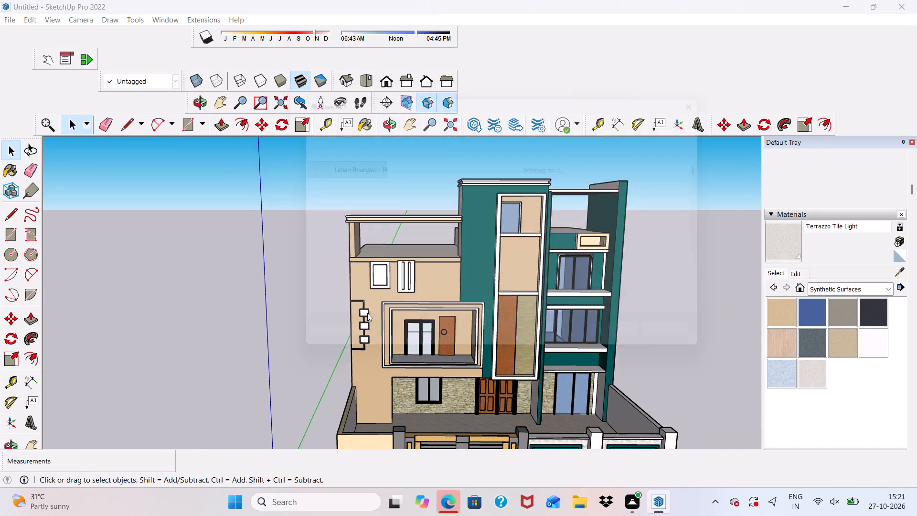
pyautogui.click(406, 285)
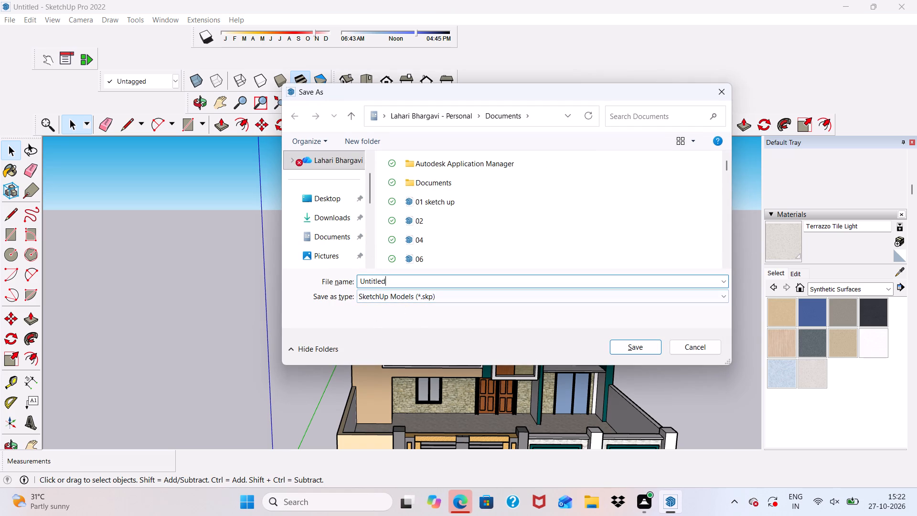
pyautogui.press('BackSpace')
pyautogui.press('BackSpace')
pyautogui.press('BackSpace')
pyautogui.press('BackSpace')
pyautogui.press('BackSpace')
pyautogui.press('BackSpace')
pyautogui.press('BackSpace')
pyautogui.press('BackSpace')
pyautogui.press('BackSpace')
pyautogui.press('BackSpace')
pyautogui.press('BackSpace')
pyautogui.press('BackSpace')
pyautogui.press('BackSpace')
pyautogui.press('BackSpace')
pyautogui.press('BackSpace')
pyautogui.press('BackSpace')
pyautogui.press('BackSpace')
pyautogui.press('BackSpace')
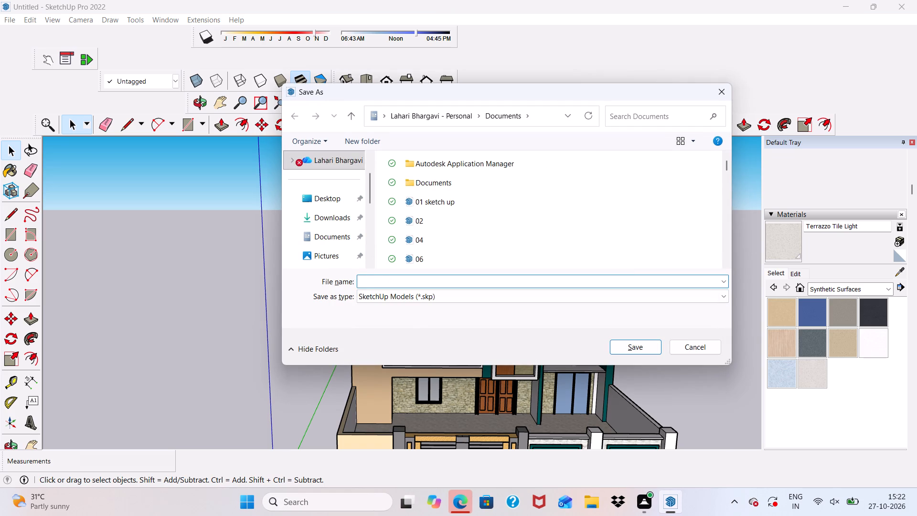
pyautogui.write('81')
pyautogui.press('1')
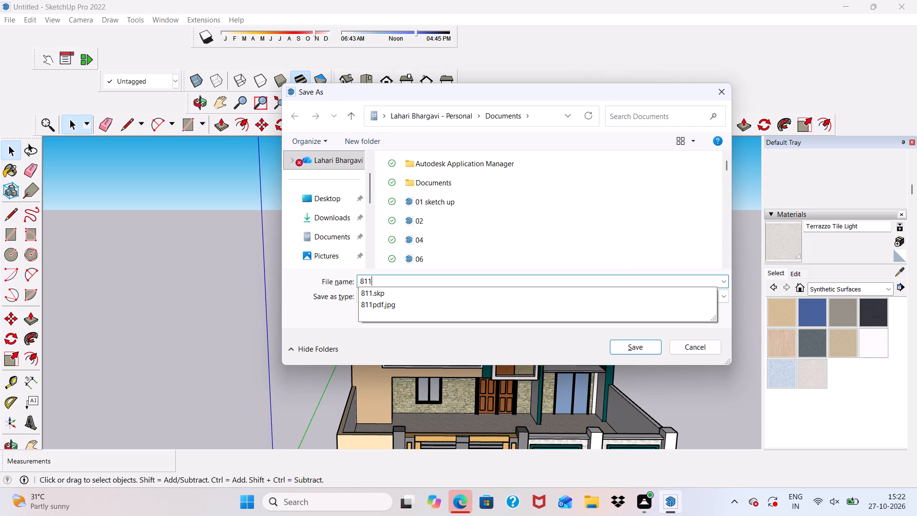
pyautogui.press('BackSpace')
pyautogui.press('BackSpace')
pyautogui.press('BackSpace')
pyautogui.press('BackSpace')
pyautogui.press('BackSpace')
pyautogui.press('BackSpace')
pyautogui.press('BackSpace')
pyautogui.press('BackSpace')
pyautogui.press('BackSpace')
pyautogui.press('BackSpace')
pyautogui.press('8')
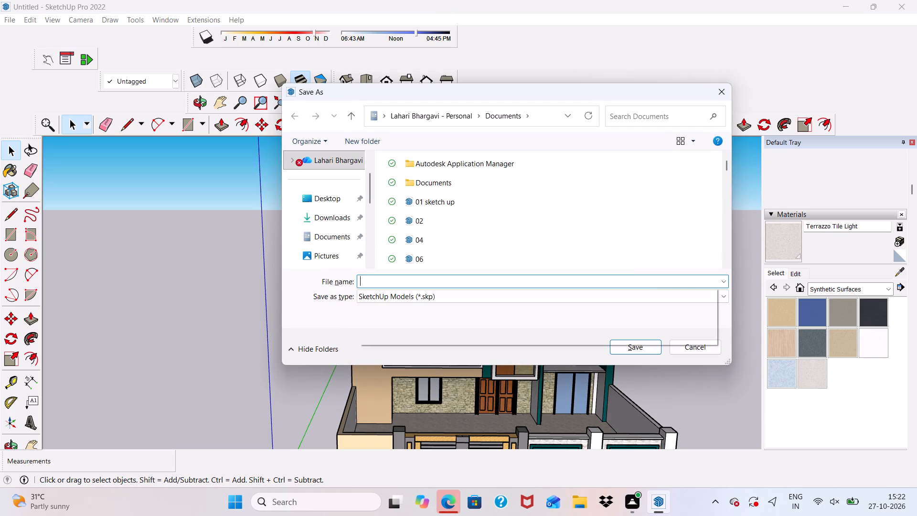
pyautogui.write('22')
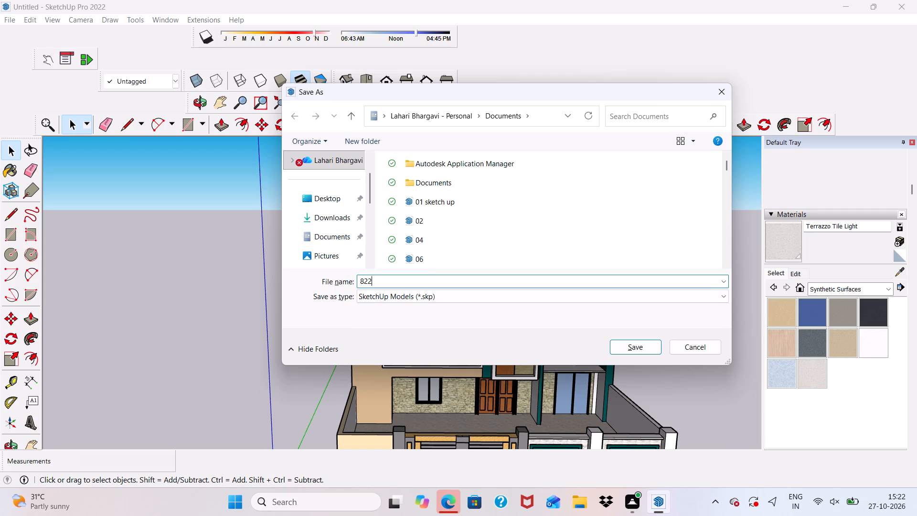
pyautogui.click(640, 349)
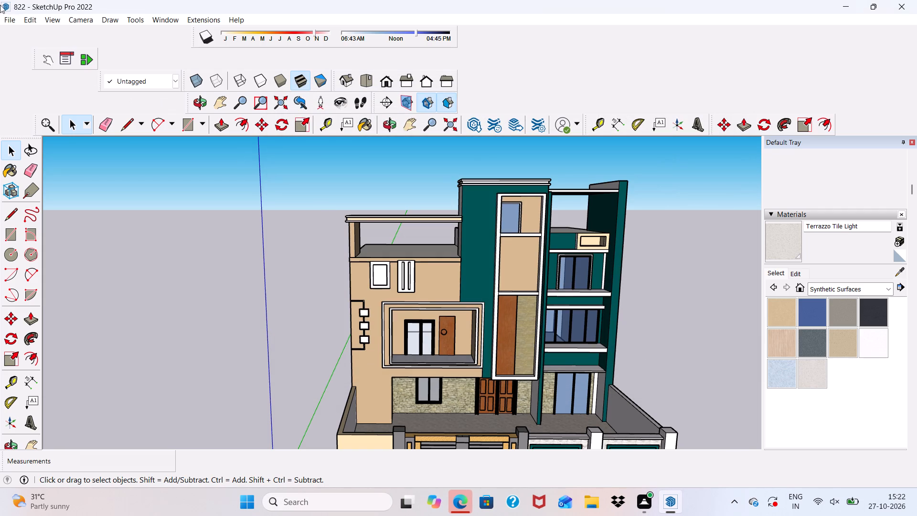
# Export the current view as a 2D JPEG image named 822pdf in the Documents folder.
pyautogui.click(11, 21)
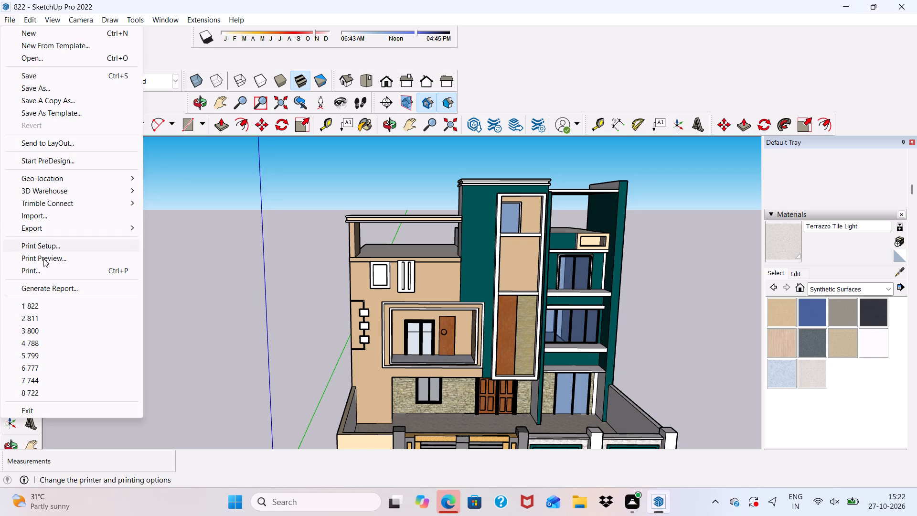
pyautogui.click(38, 226)
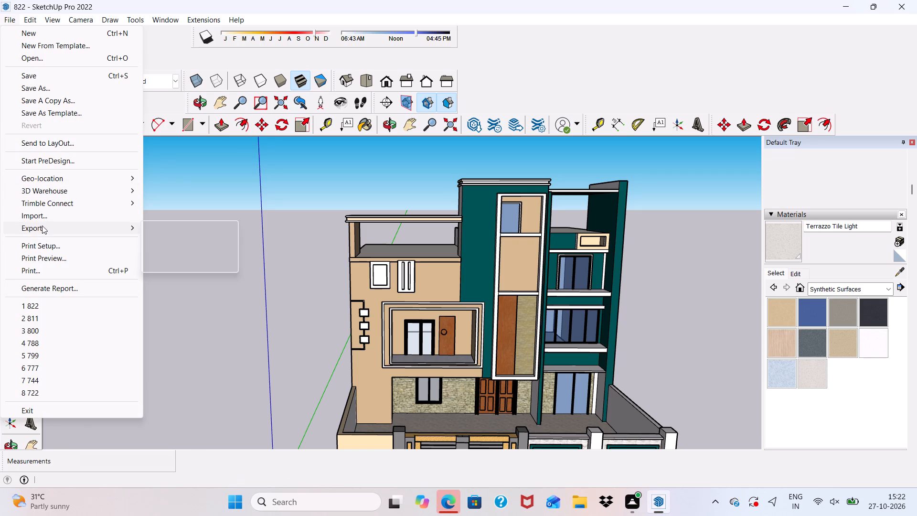
pyautogui.click(172, 238)
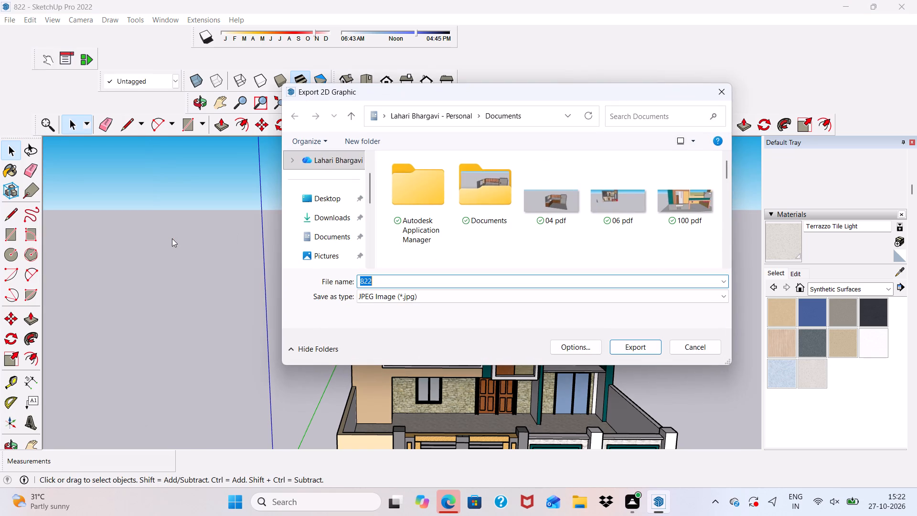
pyautogui.click(376, 281)
pyautogui.write('pdf')
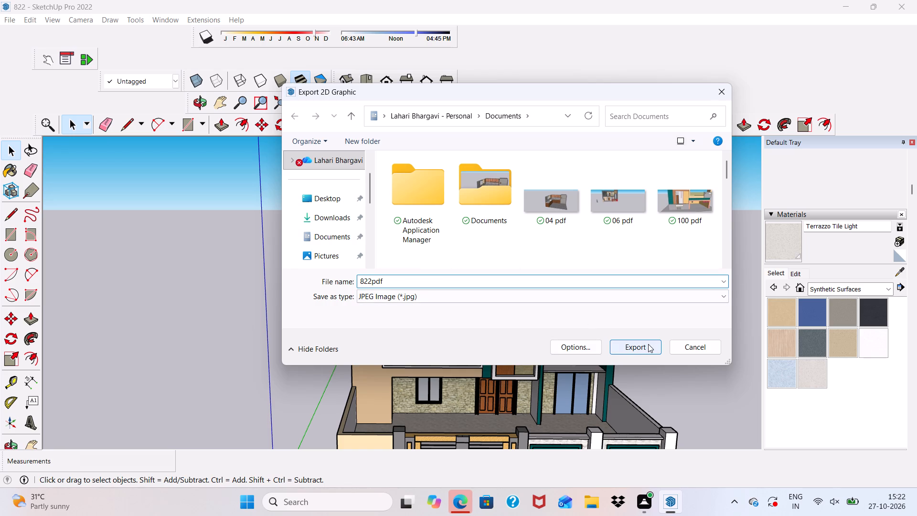
pyautogui.click(648, 344)
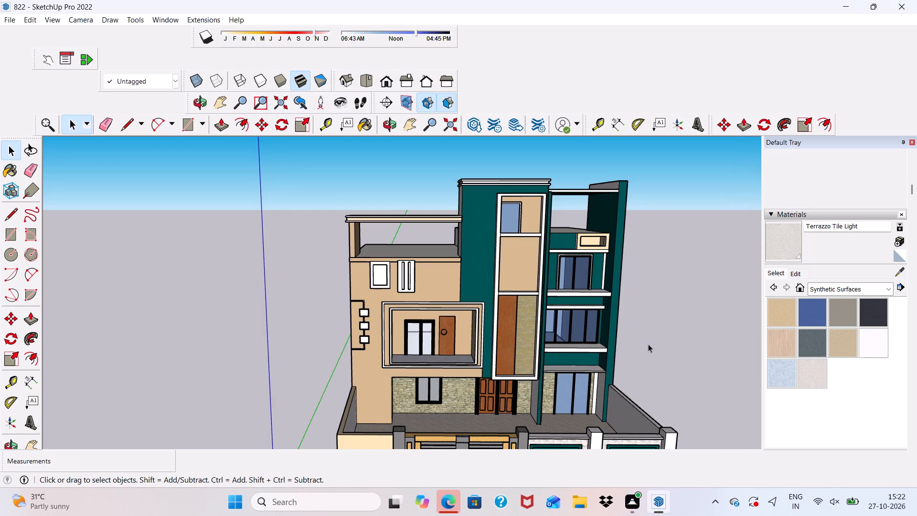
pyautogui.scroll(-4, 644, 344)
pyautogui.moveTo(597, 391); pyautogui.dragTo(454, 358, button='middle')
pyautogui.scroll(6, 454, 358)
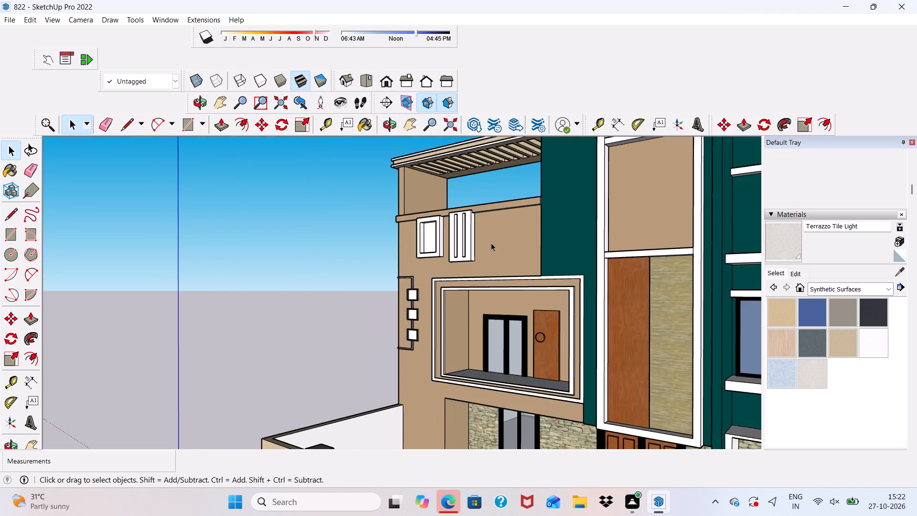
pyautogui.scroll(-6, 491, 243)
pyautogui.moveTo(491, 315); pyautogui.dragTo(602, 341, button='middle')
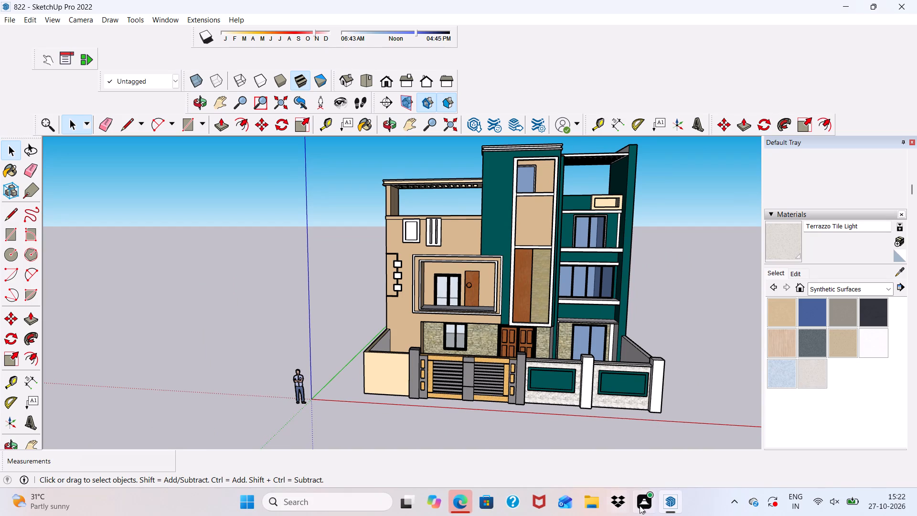